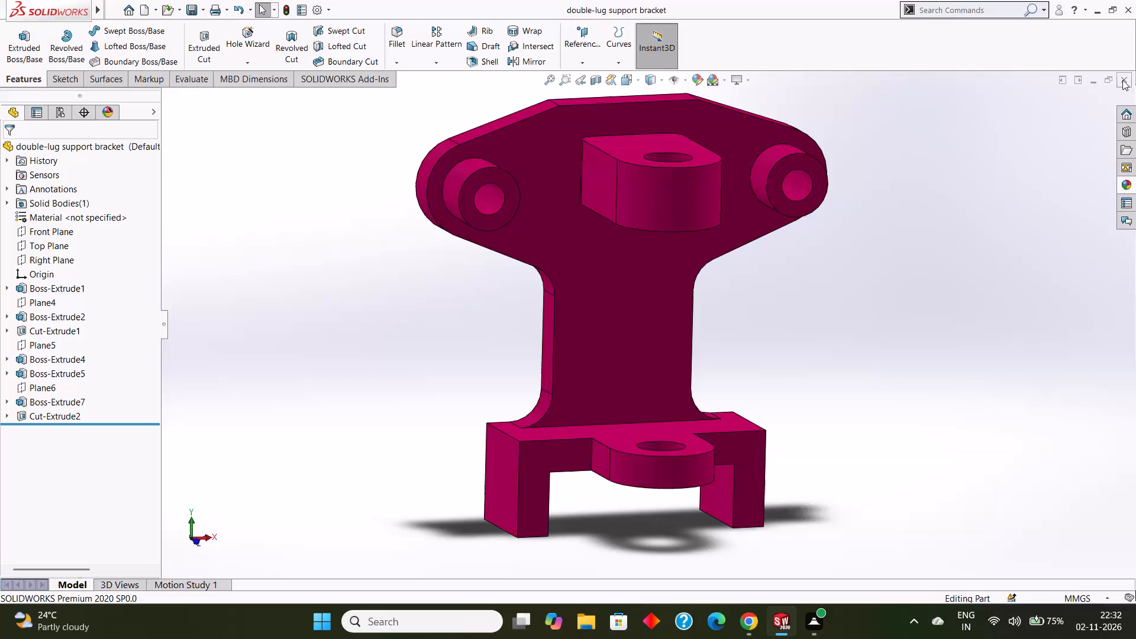
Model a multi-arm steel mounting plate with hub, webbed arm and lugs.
Close the double-lug support bracket part and create a new part document.
click(1122, 80)
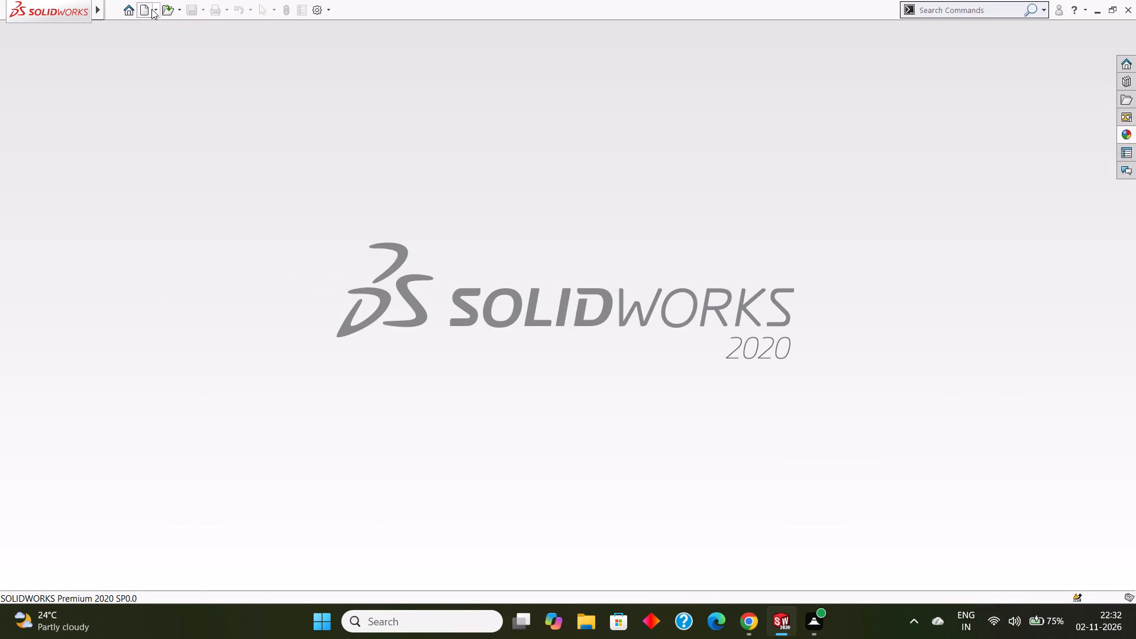
click(151, 9)
click(276, 262)
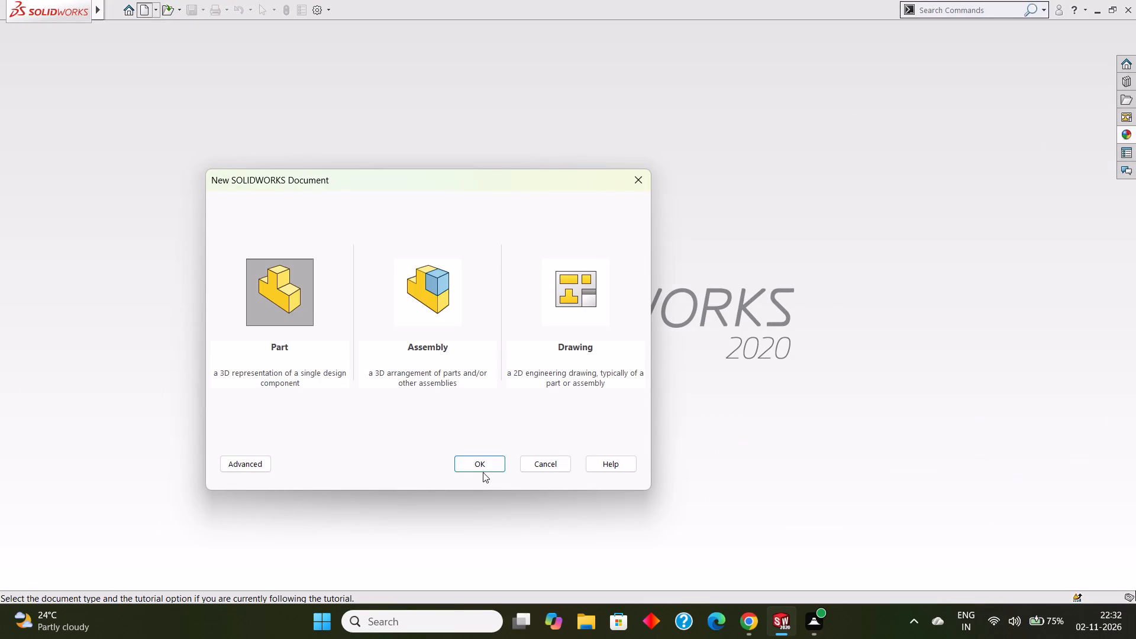
click(483, 469)
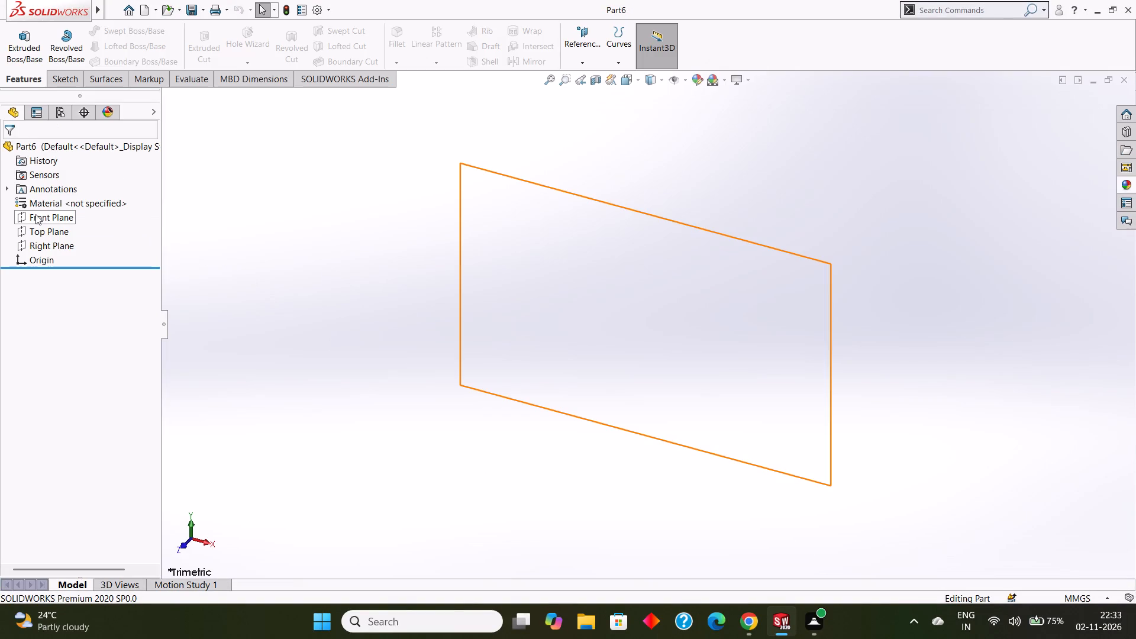
Sketch a circle of radius 45 mm centred on the origin on the Front Plane.
click(54, 214)
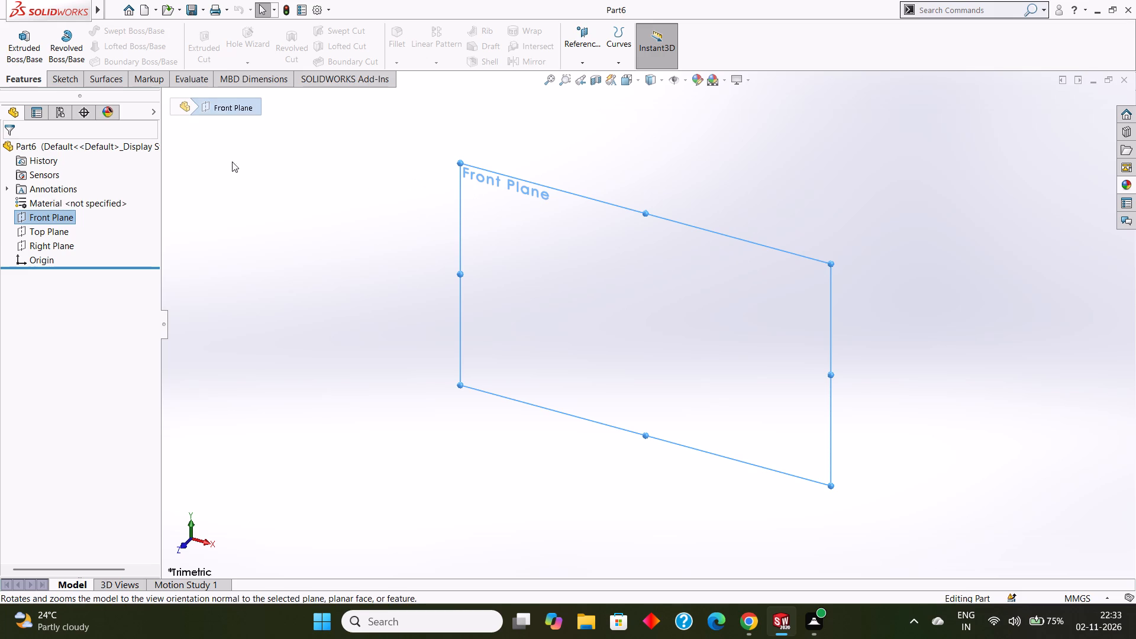
click(69, 73)
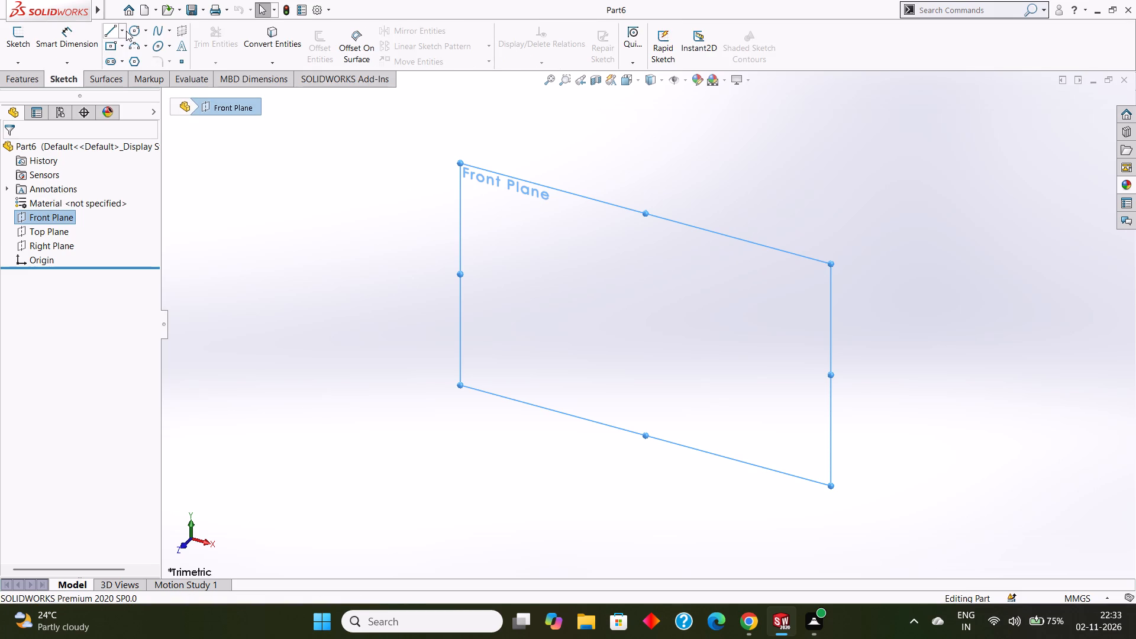
click(126, 31)
click(133, 32)
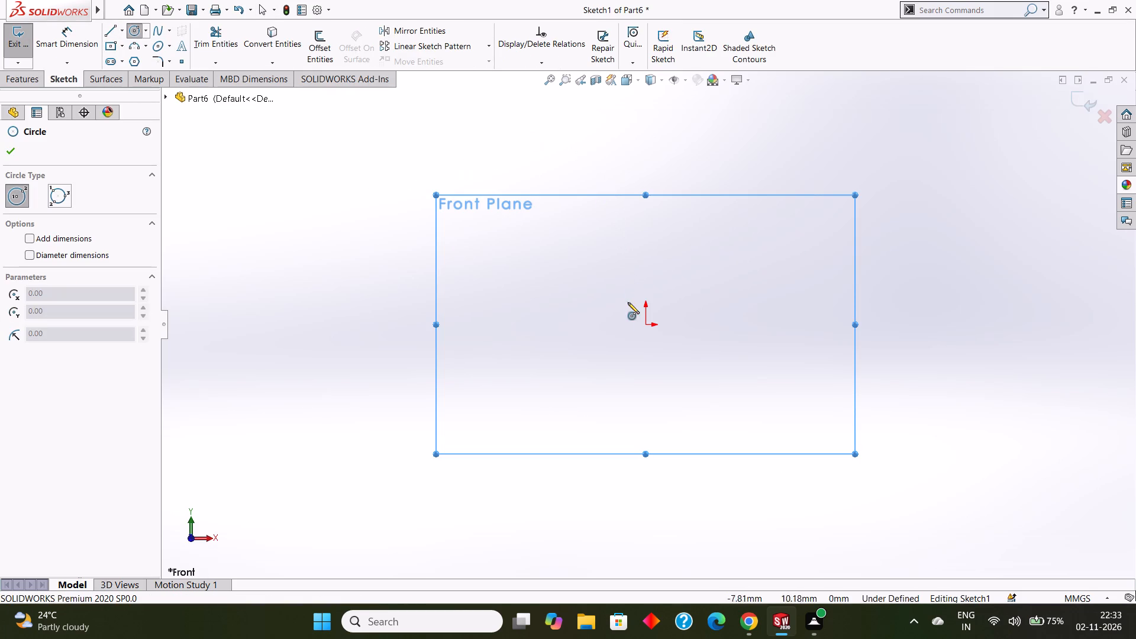
drag(645, 324, 690, 358)
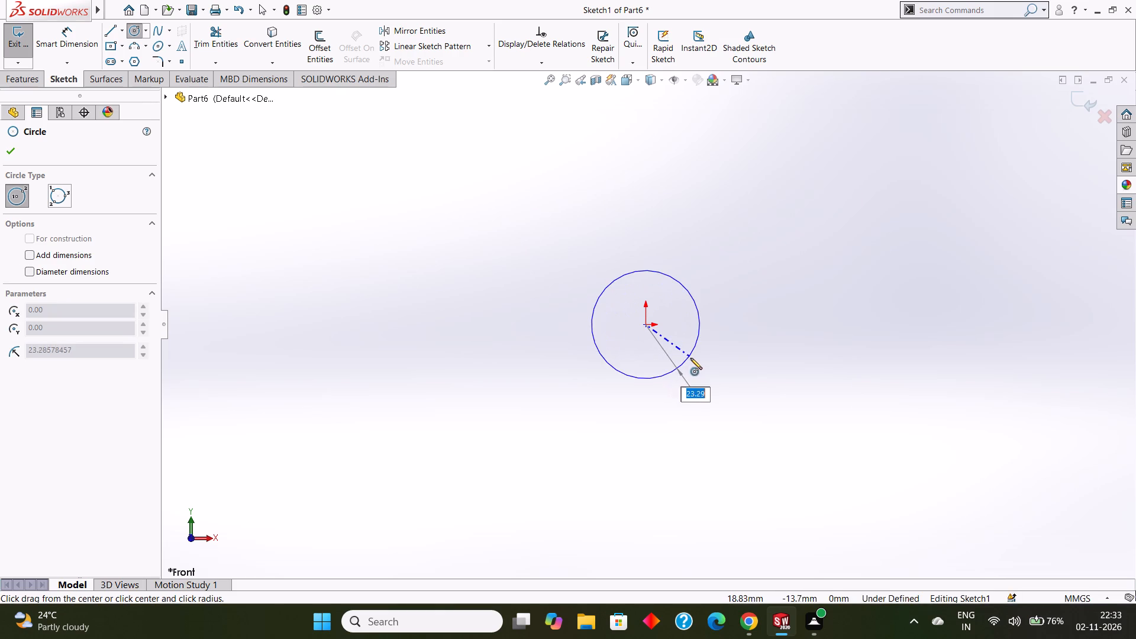
drag(690, 358, 702, 369)
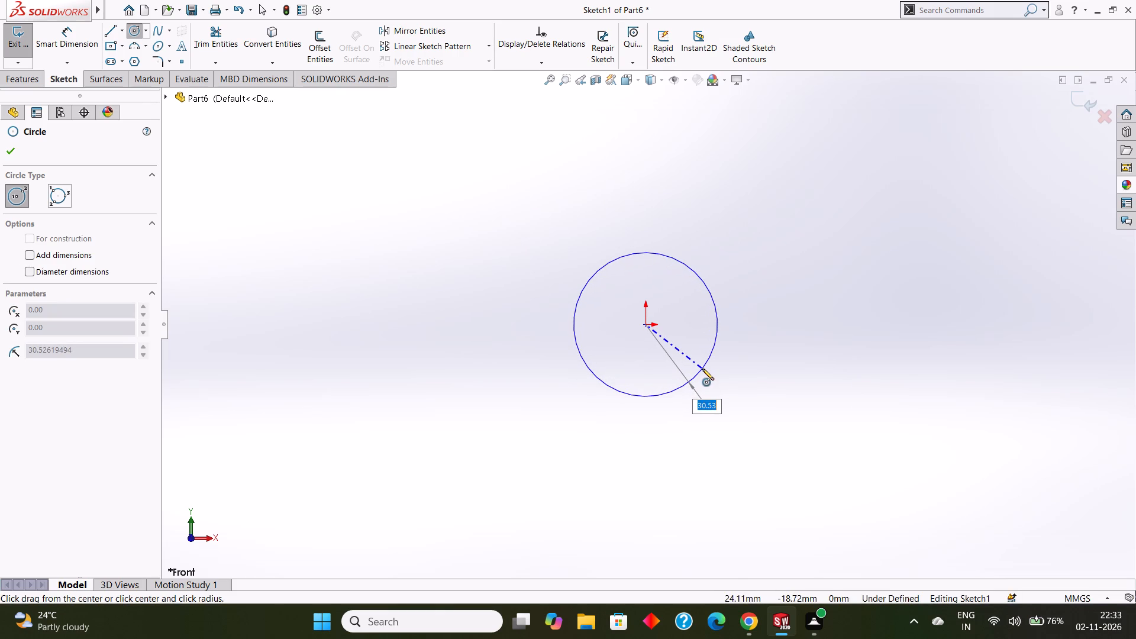
drag(702, 369, 703, 370)
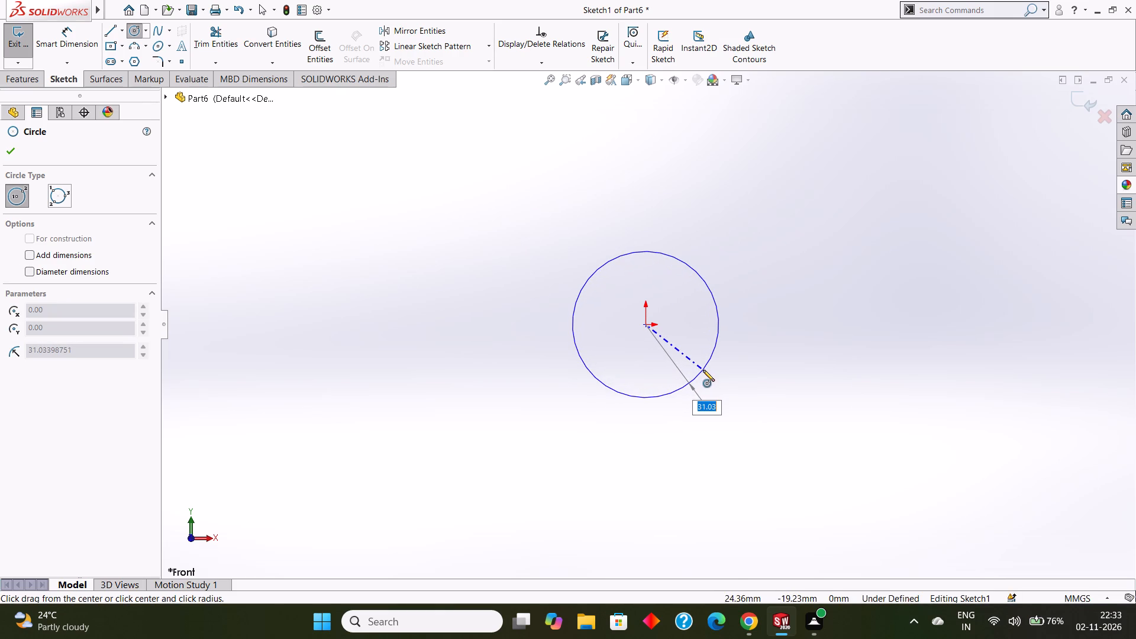
drag(703, 370, 704, 371)
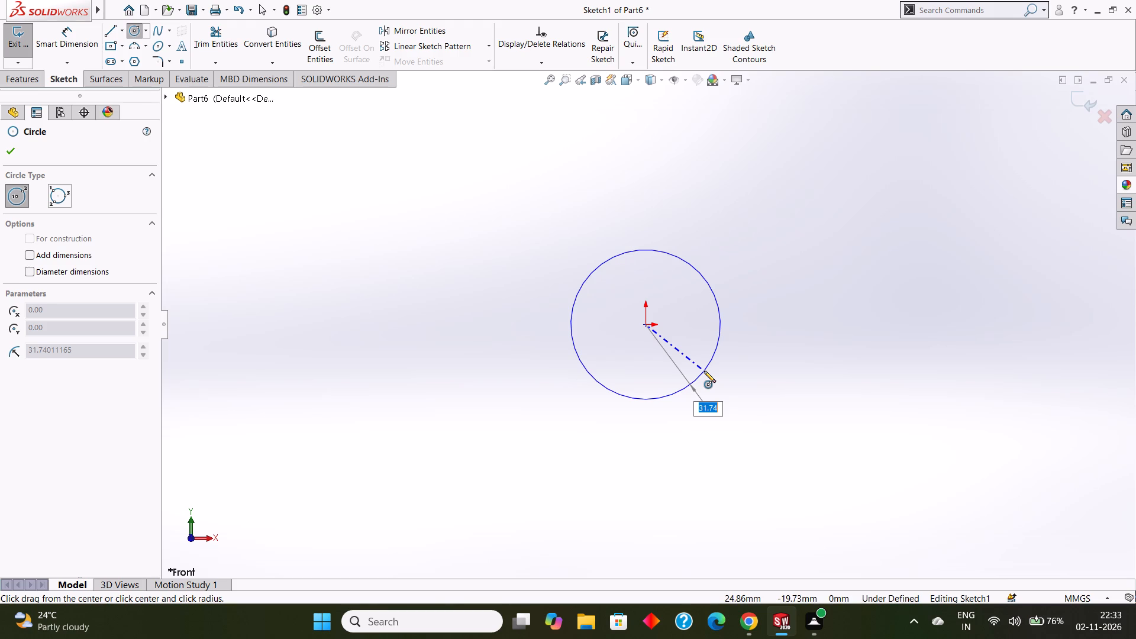
drag(704, 371, 704, 372)
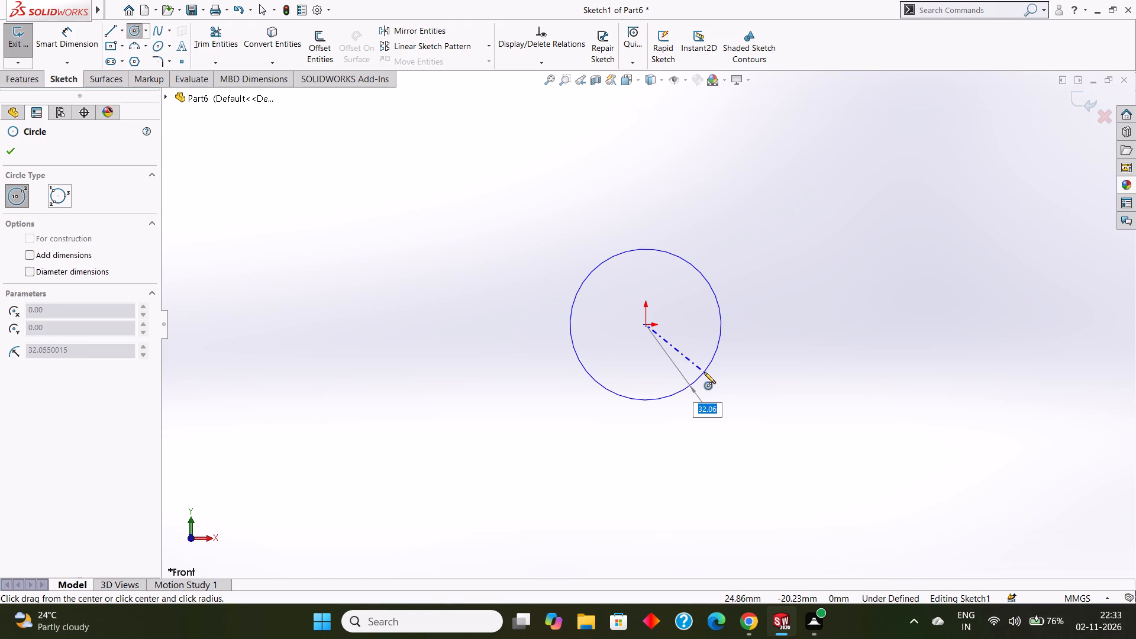
drag(704, 372, 705, 374)
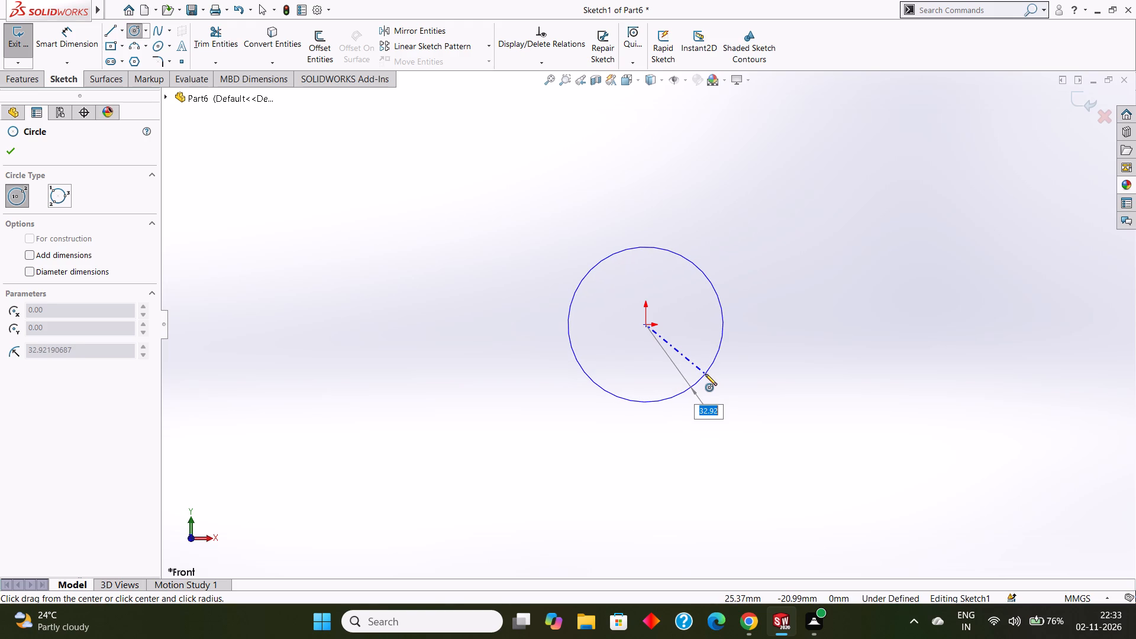
drag(705, 374, 705, 375)
drag(705, 375, 706, 377)
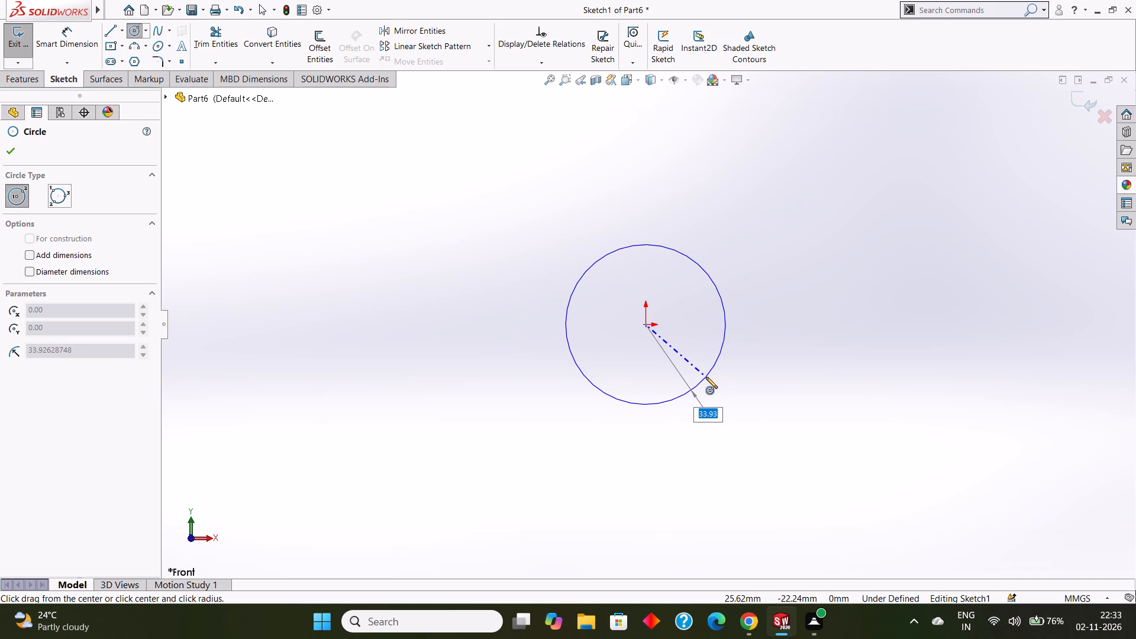
drag(706, 377, 706, 378)
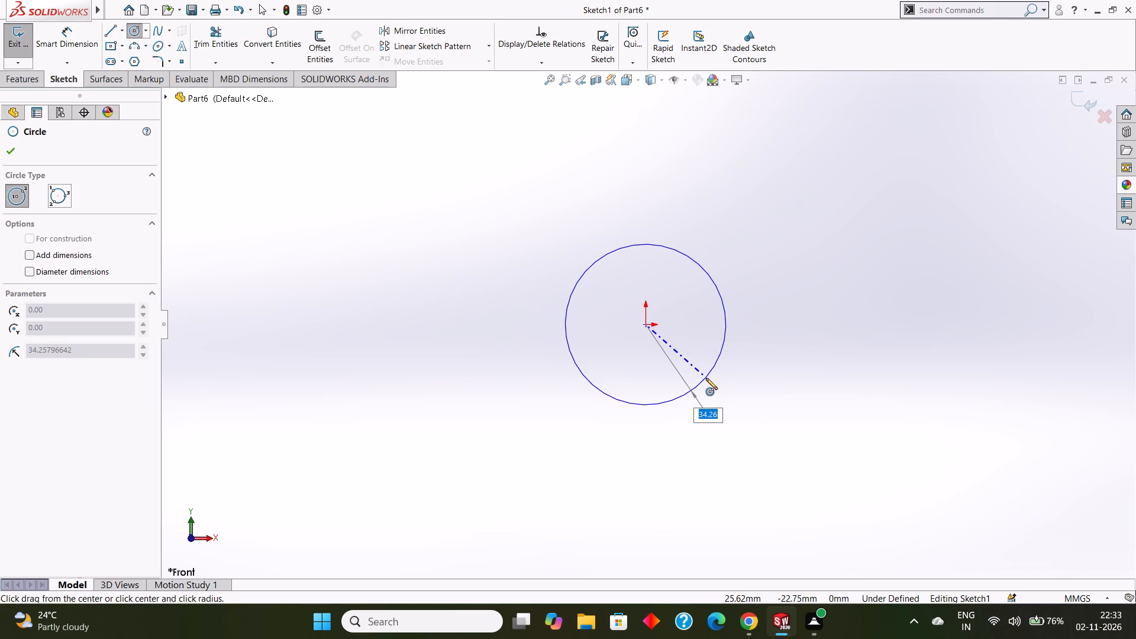
drag(706, 378, 708, 380)
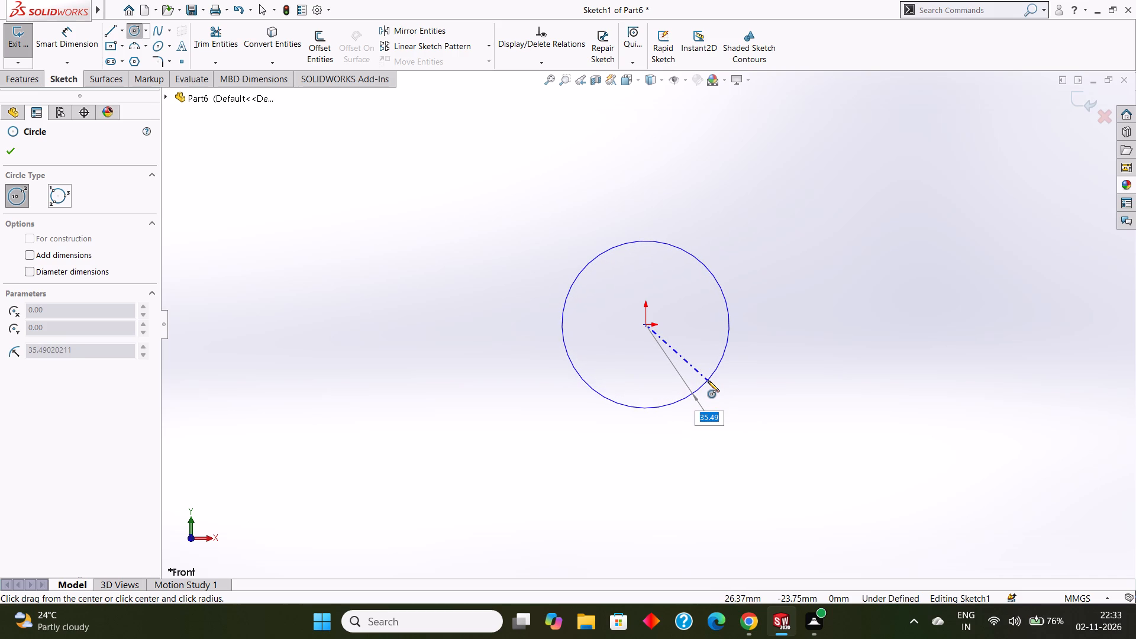
drag(708, 380, 709, 383)
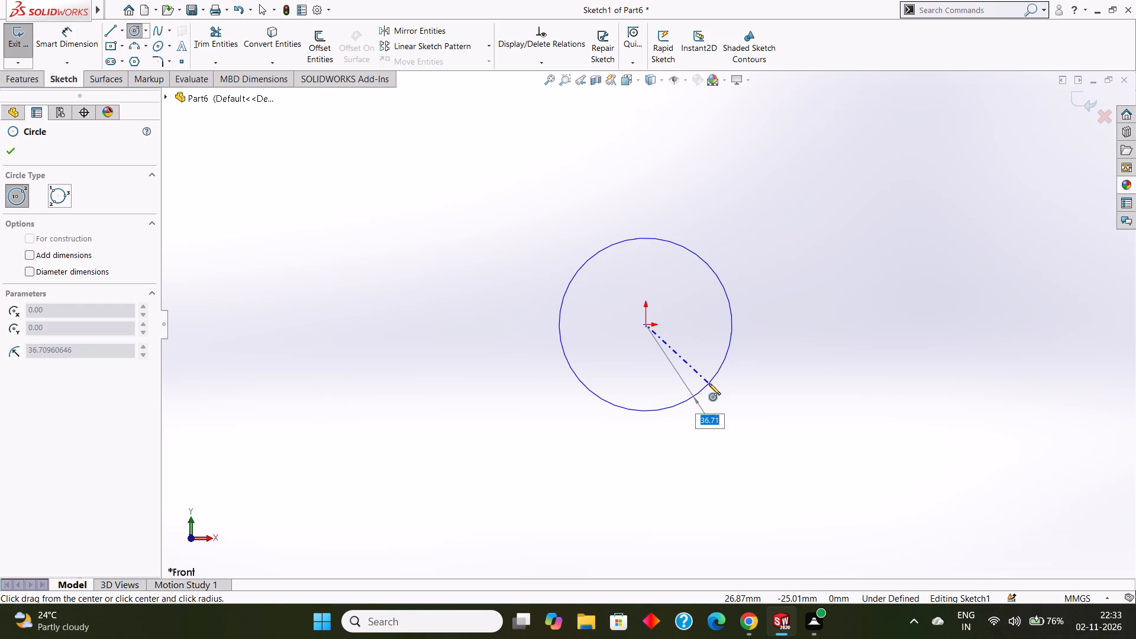
drag(709, 383, 709, 384)
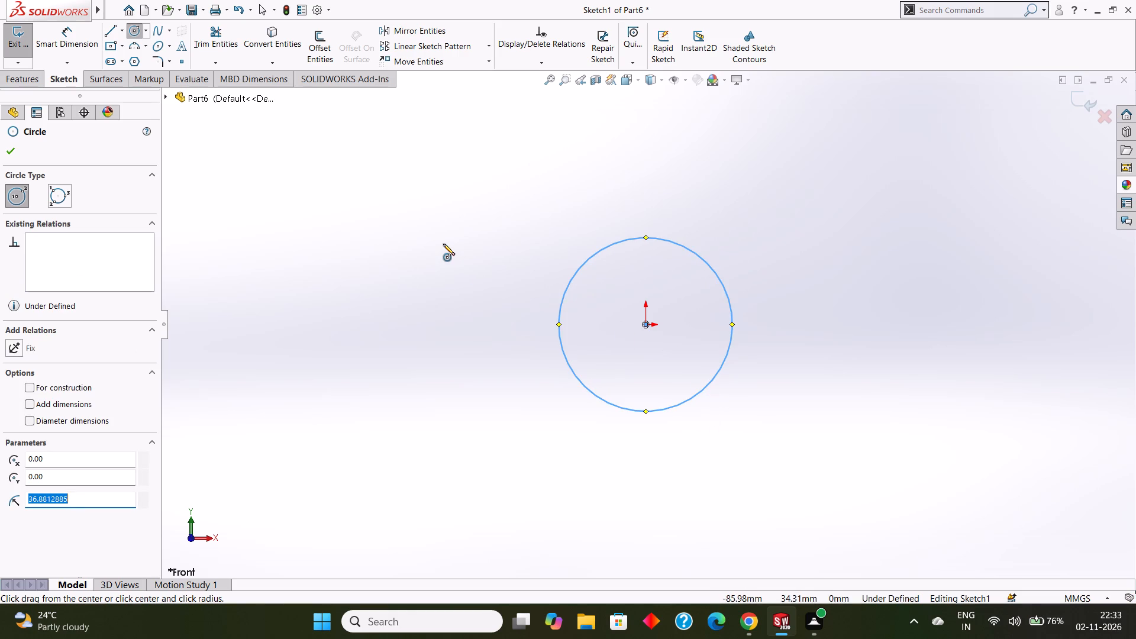
key(BackSpace)
text(45)
key(Return)
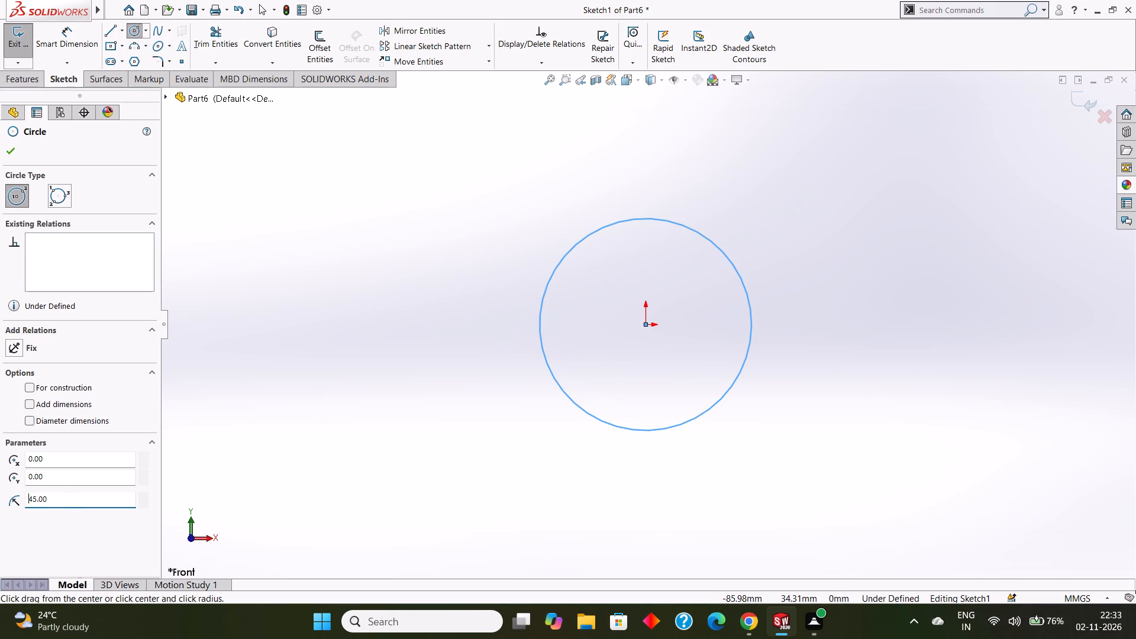
click(14, 147)
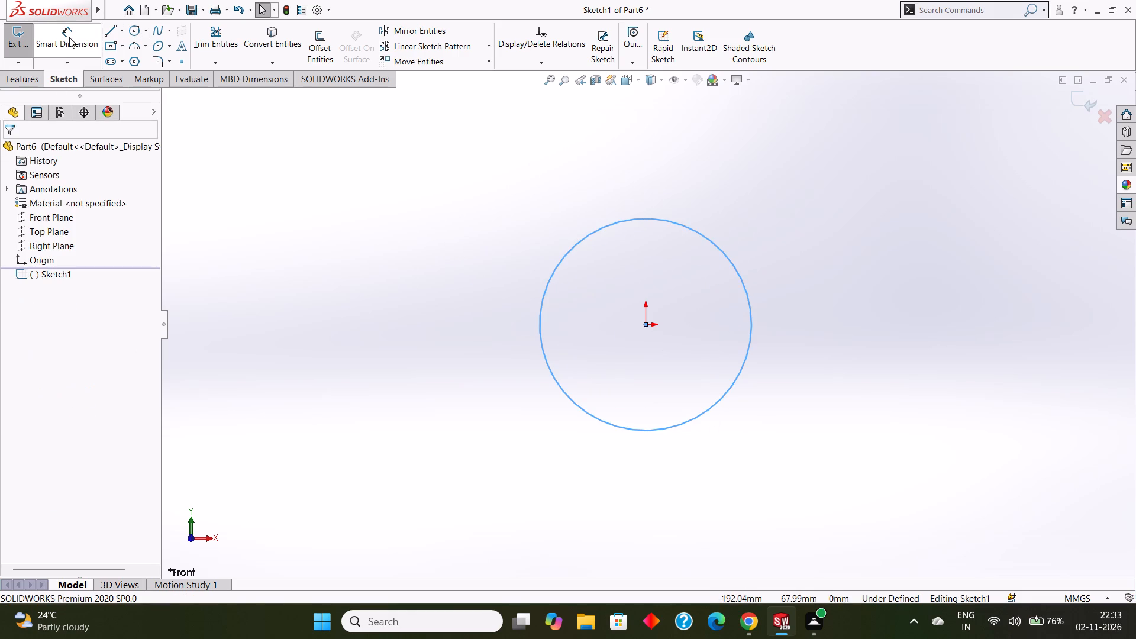
Dimension the circle's diameter, placing the dimension above the circle.
click(69, 37)
click(609, 225)
click(613, 137)
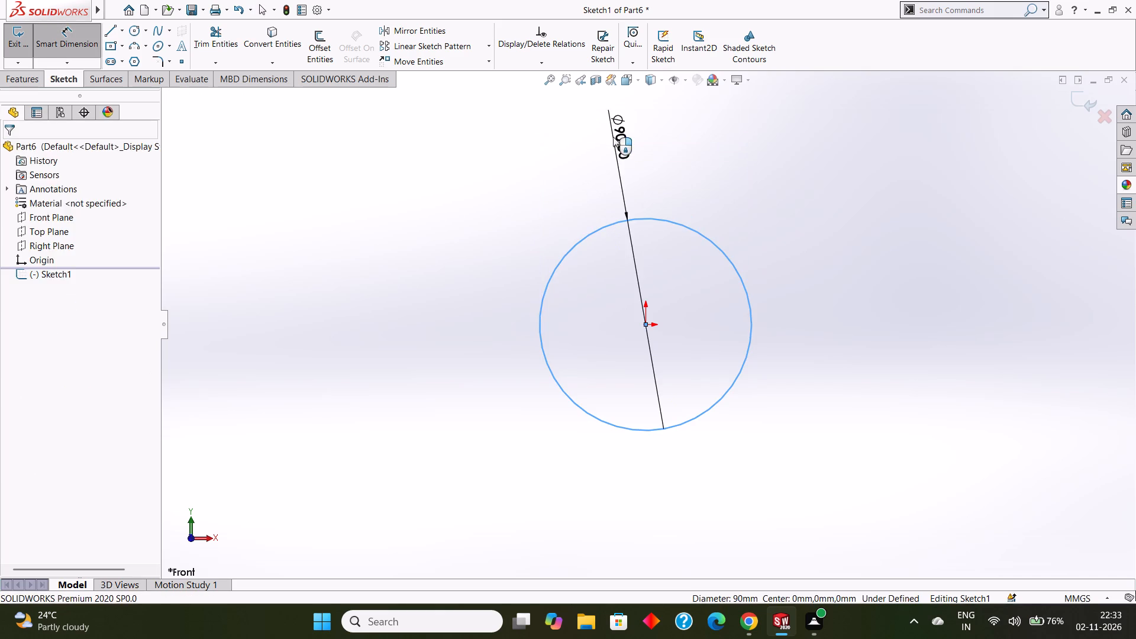
click(563, 120)
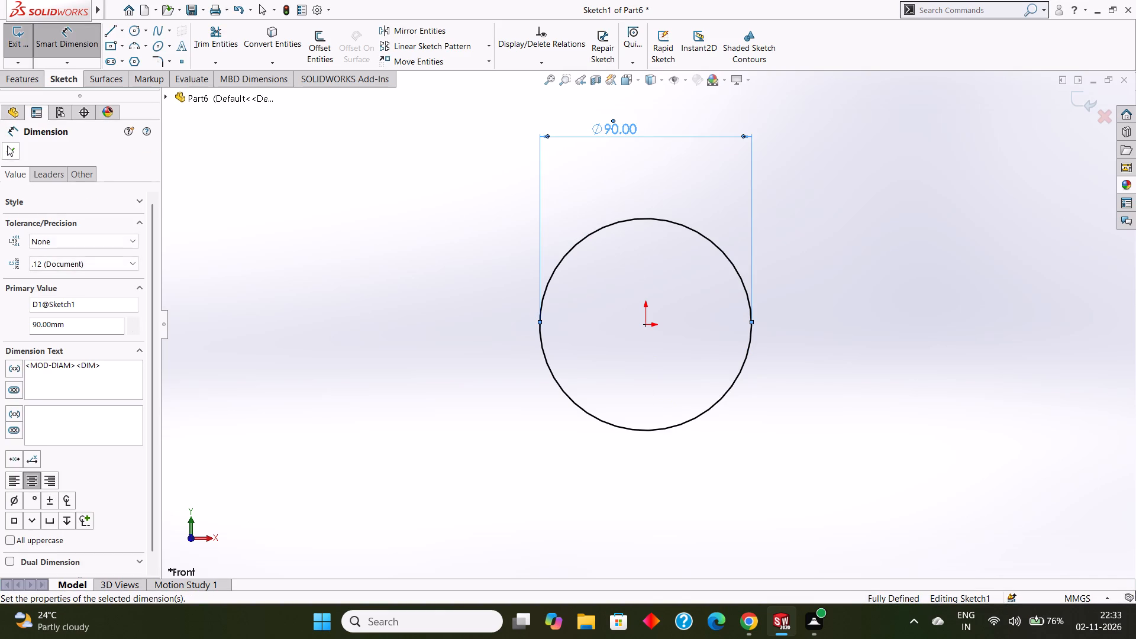
click(8, 147)
Sketch a concentric circle of radius 32 mm at the origin, inside the 90 mm diameter circle.
click(138, 25)
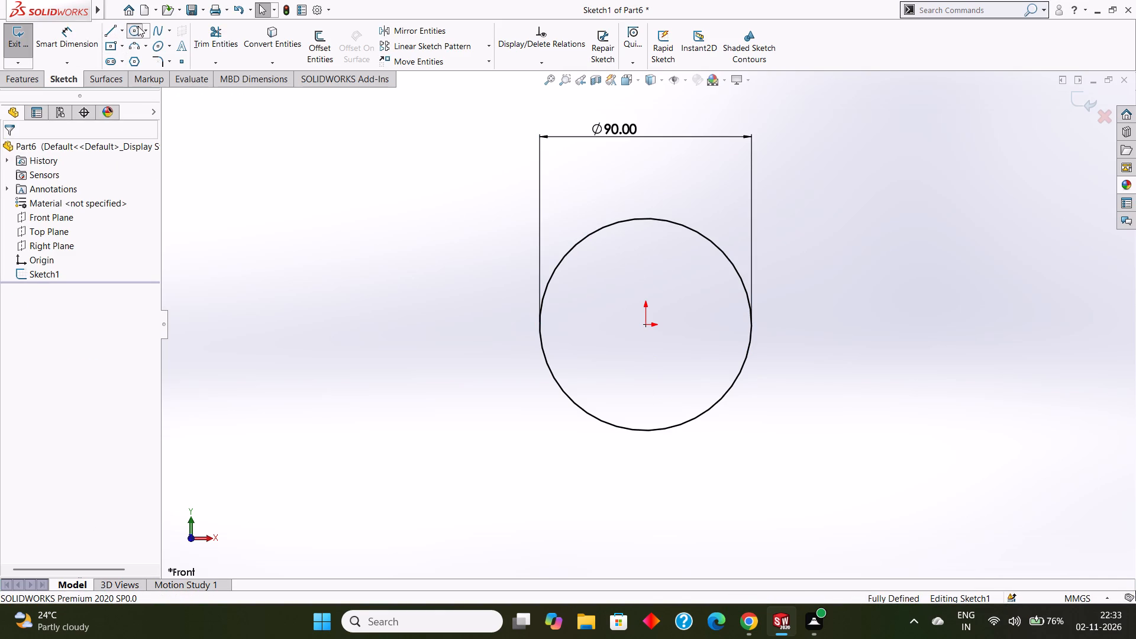
drag(647, 327, 672, 366)
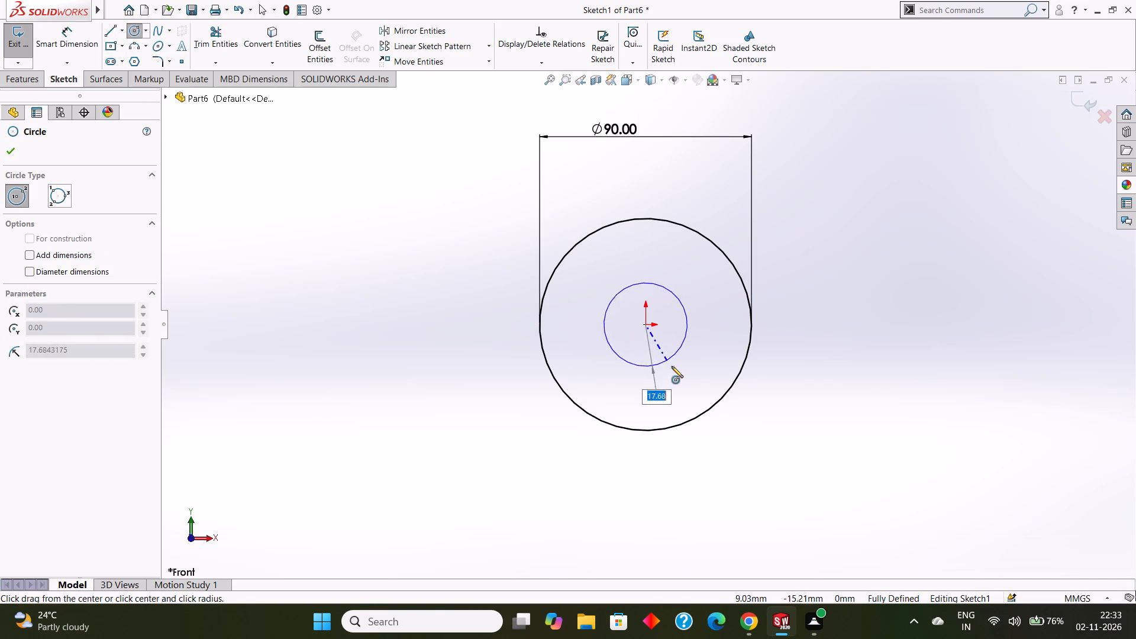
drag(672, 366, 689, 389)
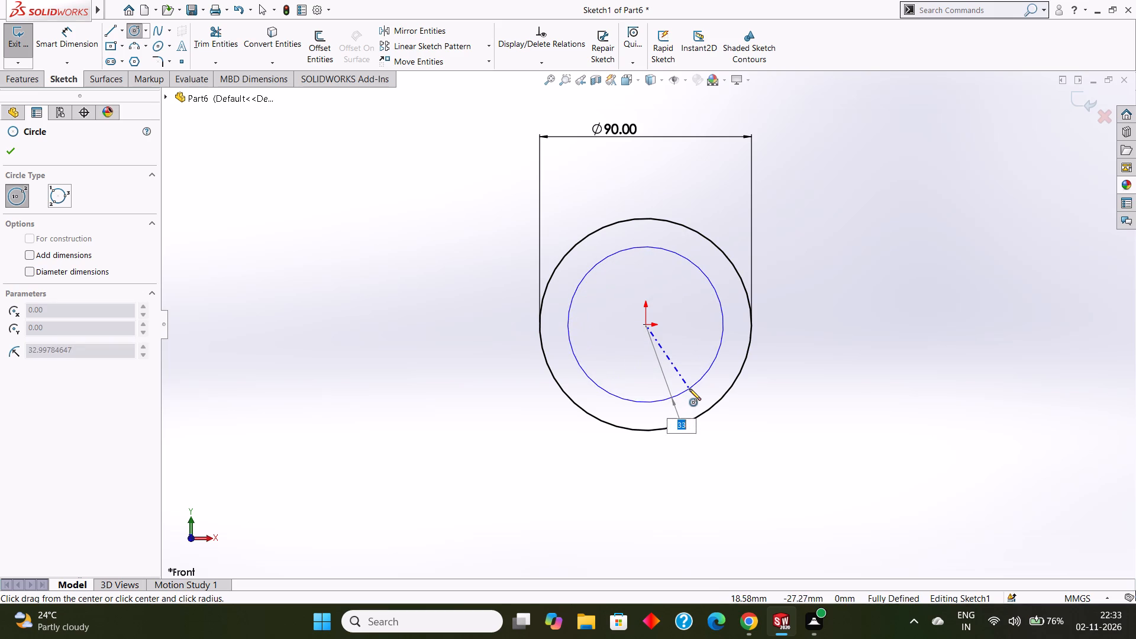
drag(689, 389, 696, 396)
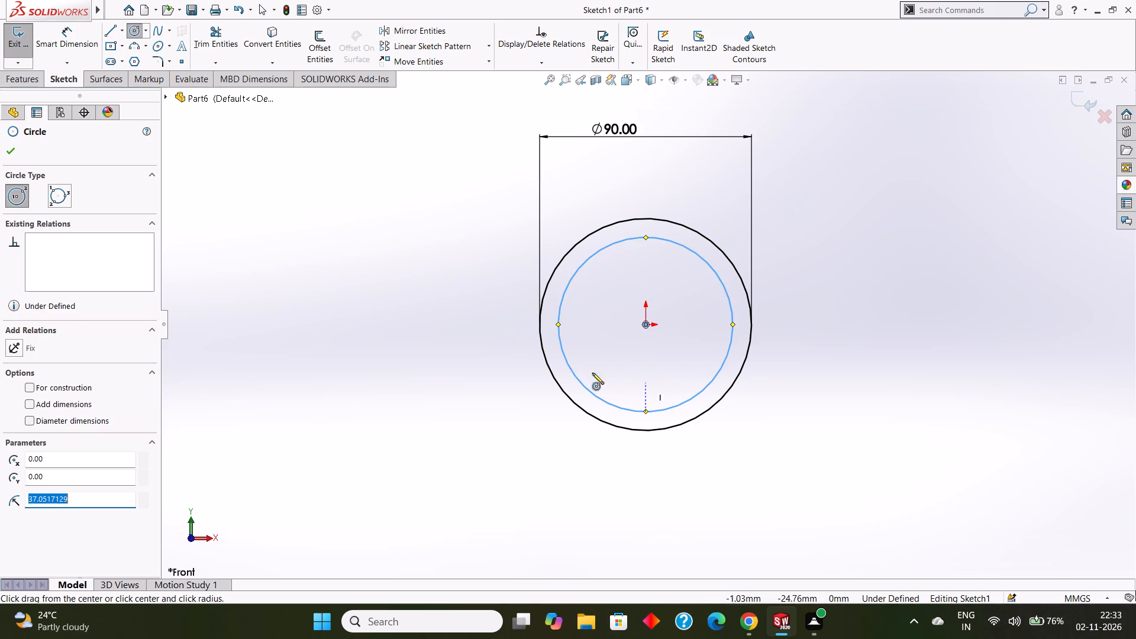
key(BackSpace)
text(32)
key(Return)
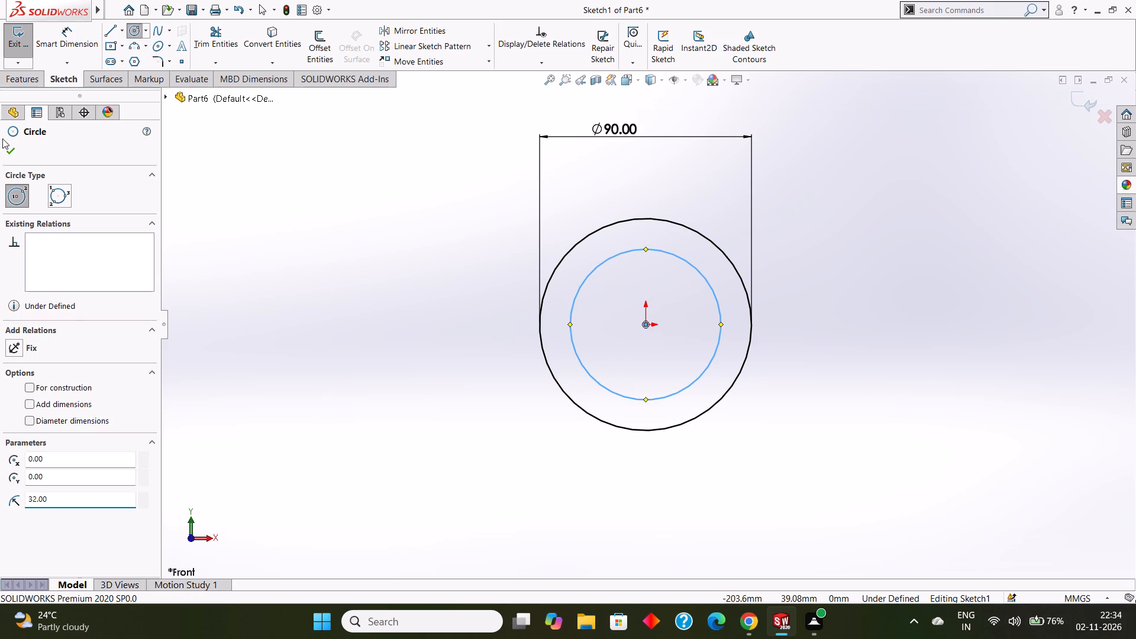
click(10, 150)
Dimension the inner circle's diameter, placing the dimension just below the outer circle's dimension.
click(56, 51)
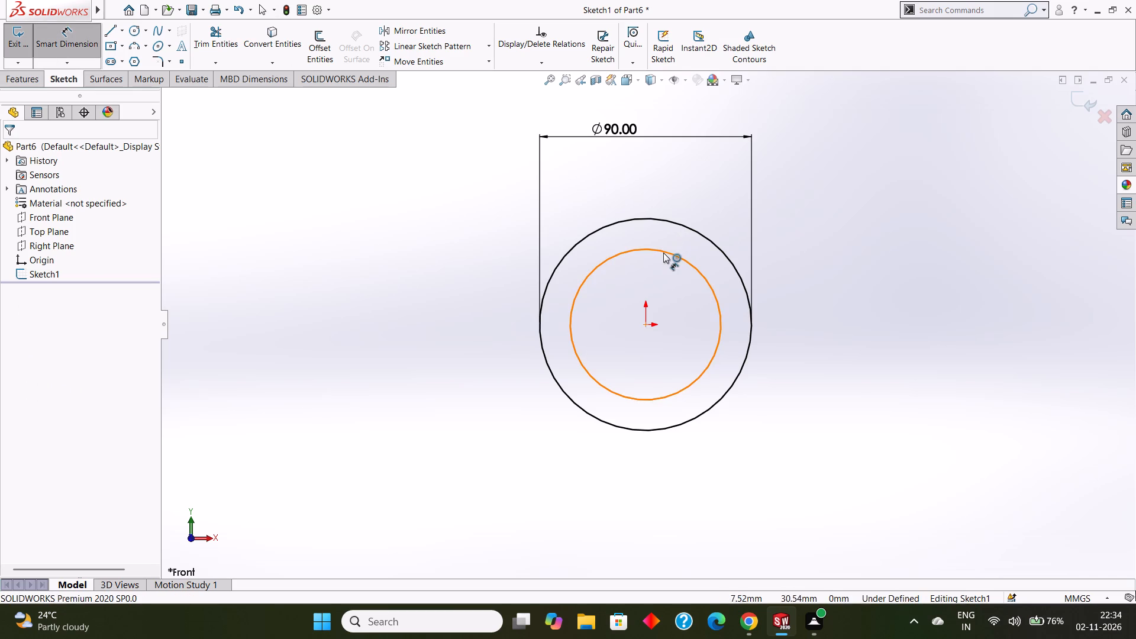
click(663, 253)
click(650, 161)
click(598, 136)
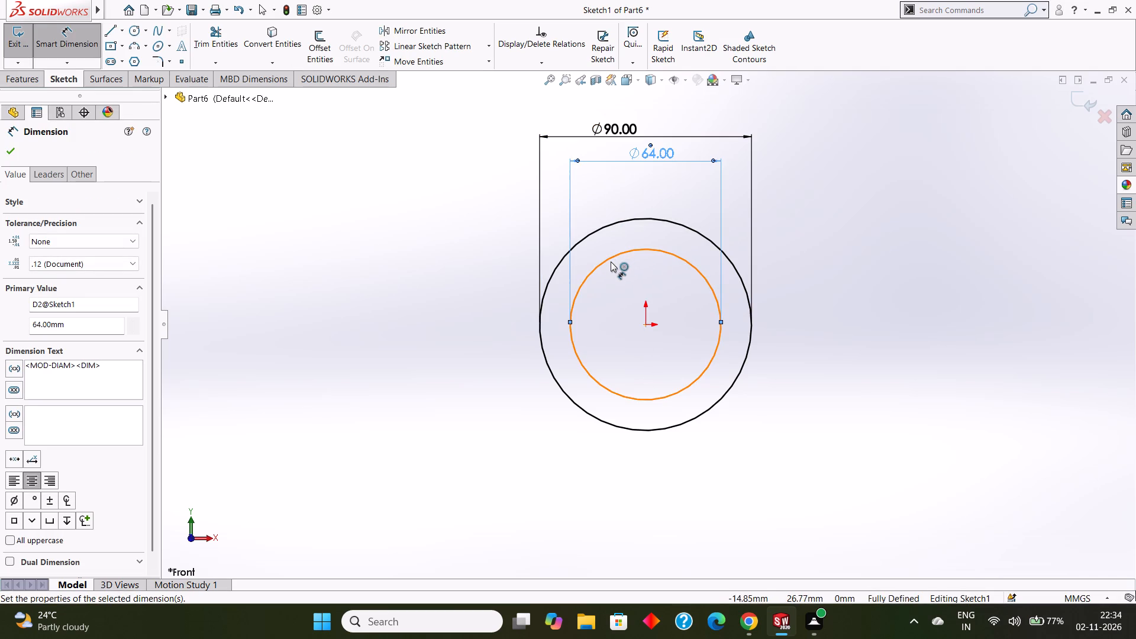
Sketch a third concentric circle of radius 22 mm at the origin, inside the 64 mm diameter circle.
click(136, 33)
drag(649, 327, 659, 343)
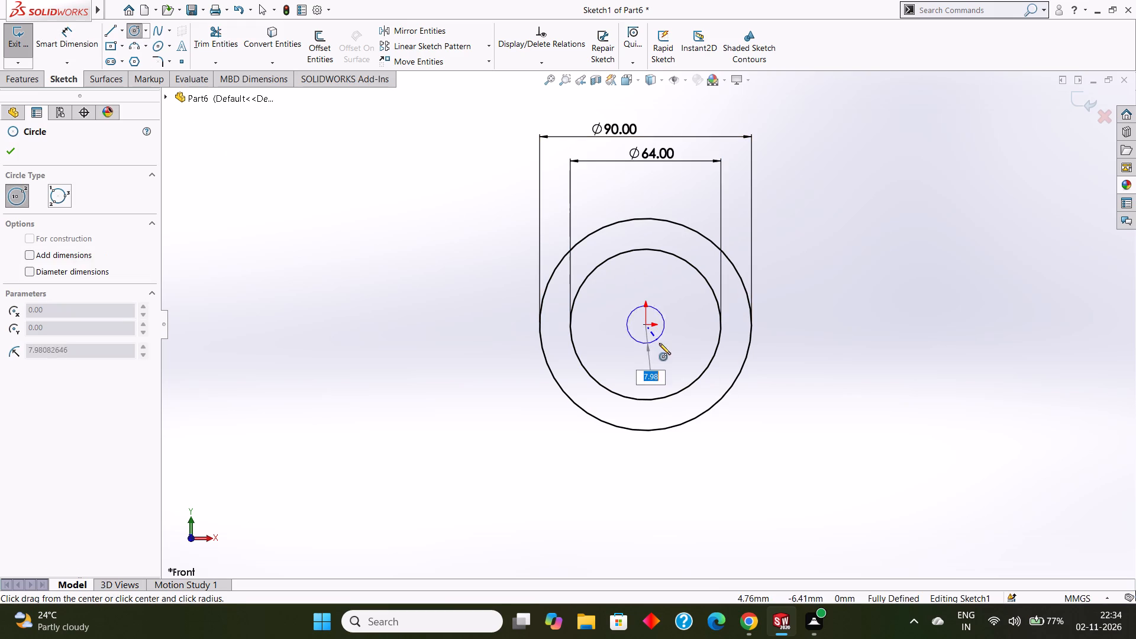
drag(659, 343, 674, 370)
key(BackSpace)
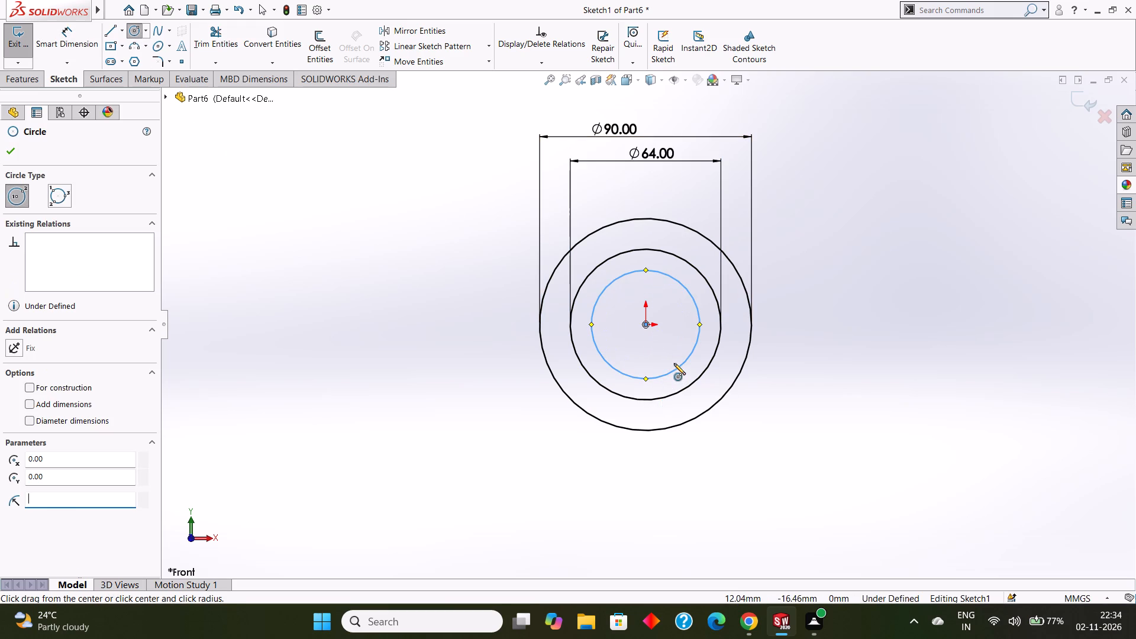
text(22)
key(Return)
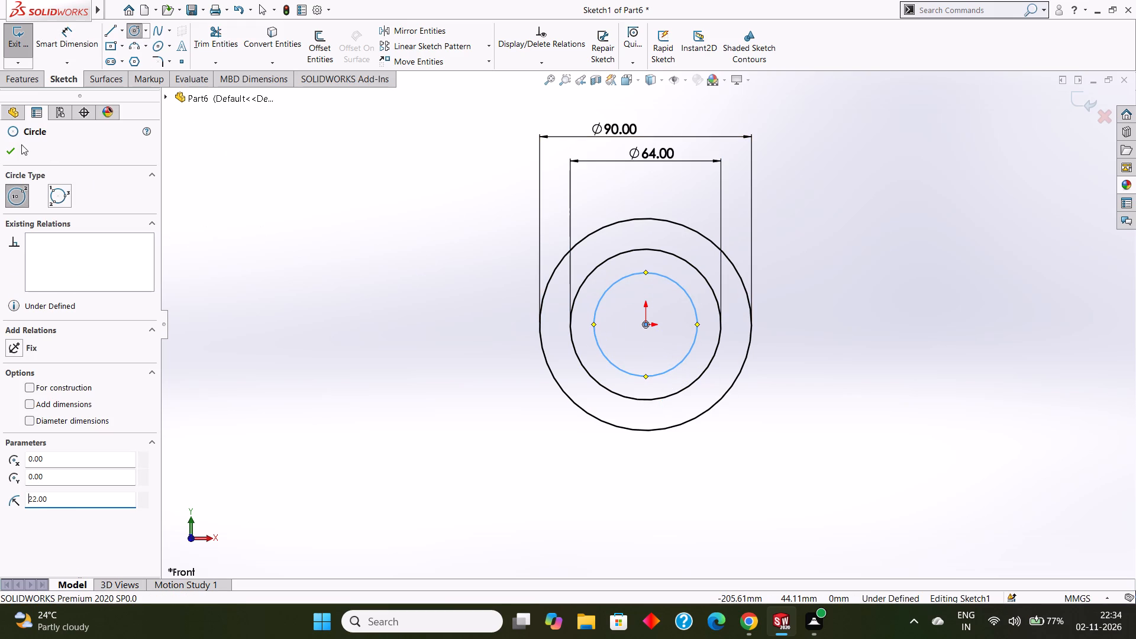
click(14, 147)
Dimension the innermost circle's diameter, placing the dimension below the other two diameter dimensions.
click(68, 45)
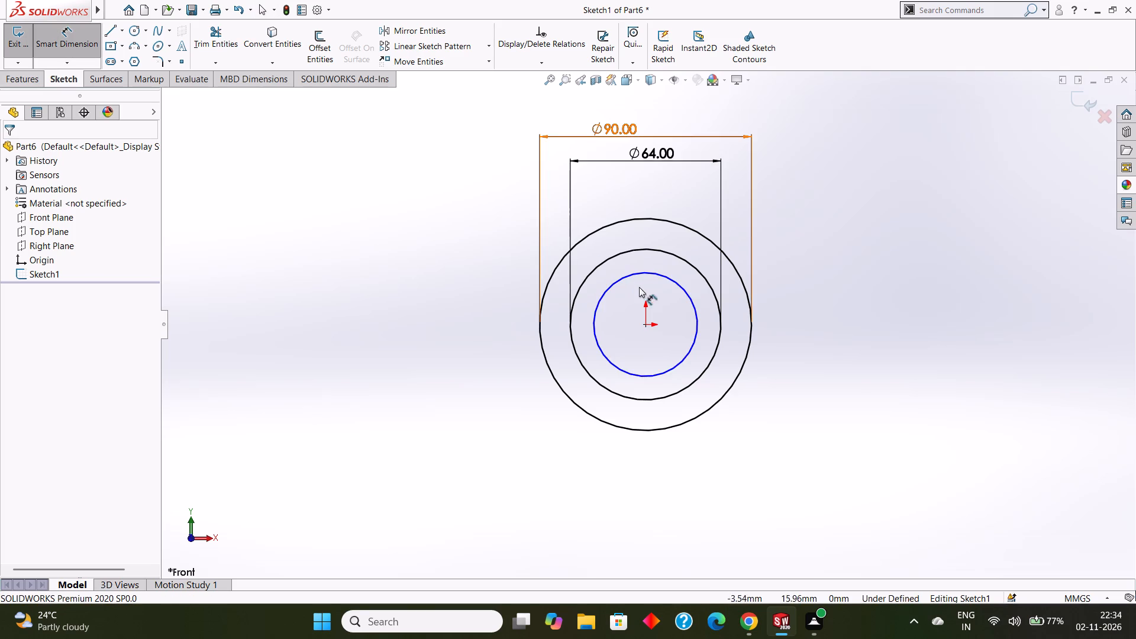
click(641, 275)
click(643, 186)
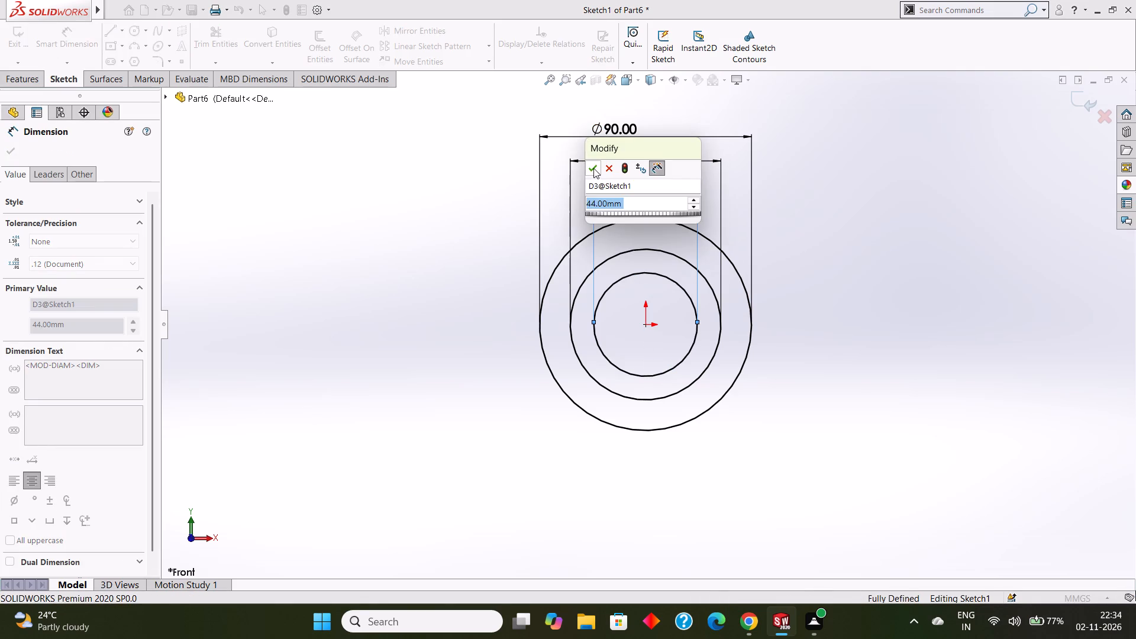
click(593, 168)
click(11, 151)
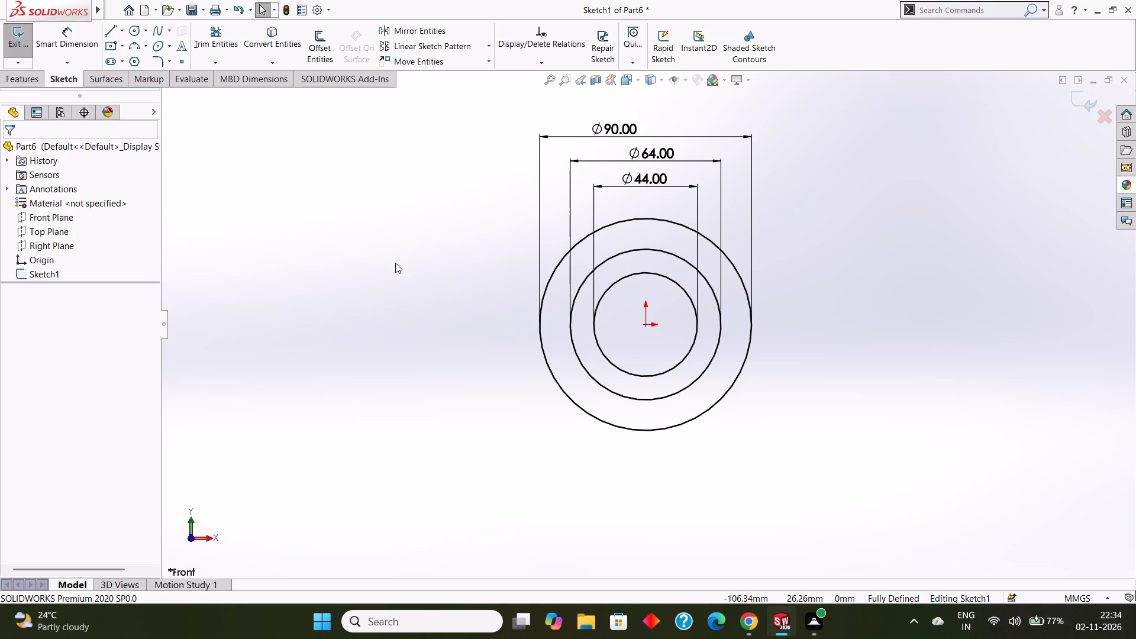
Delete the innermost 44 mm diameter circle from the sketch, leaving the 90 mm and 64 mm circles.
click(12, 79)
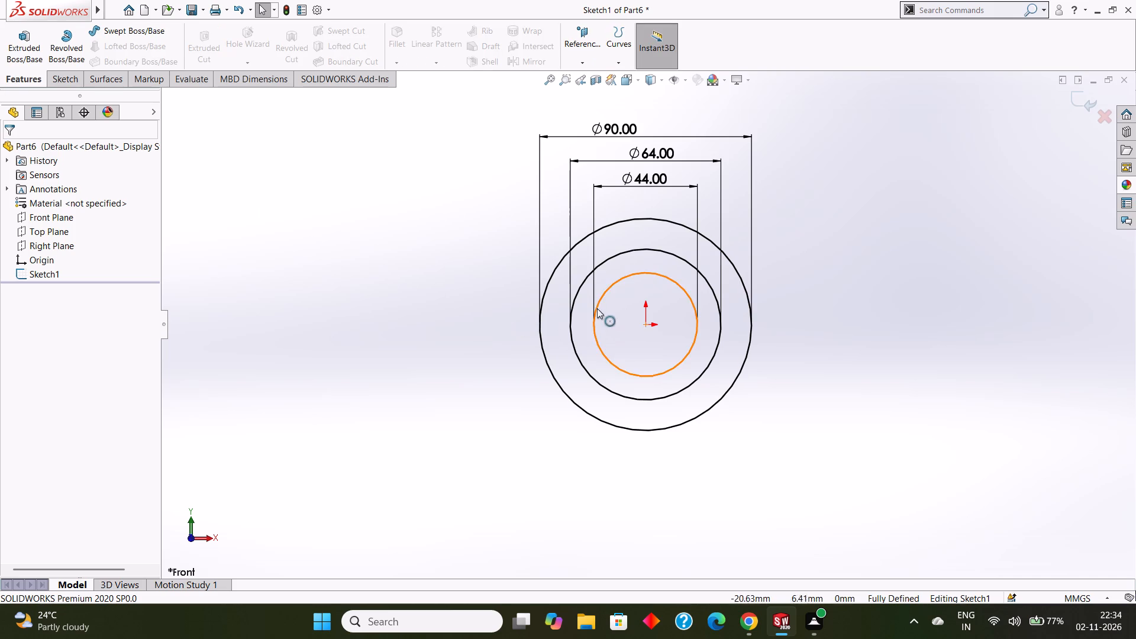
right_click(622, 279)
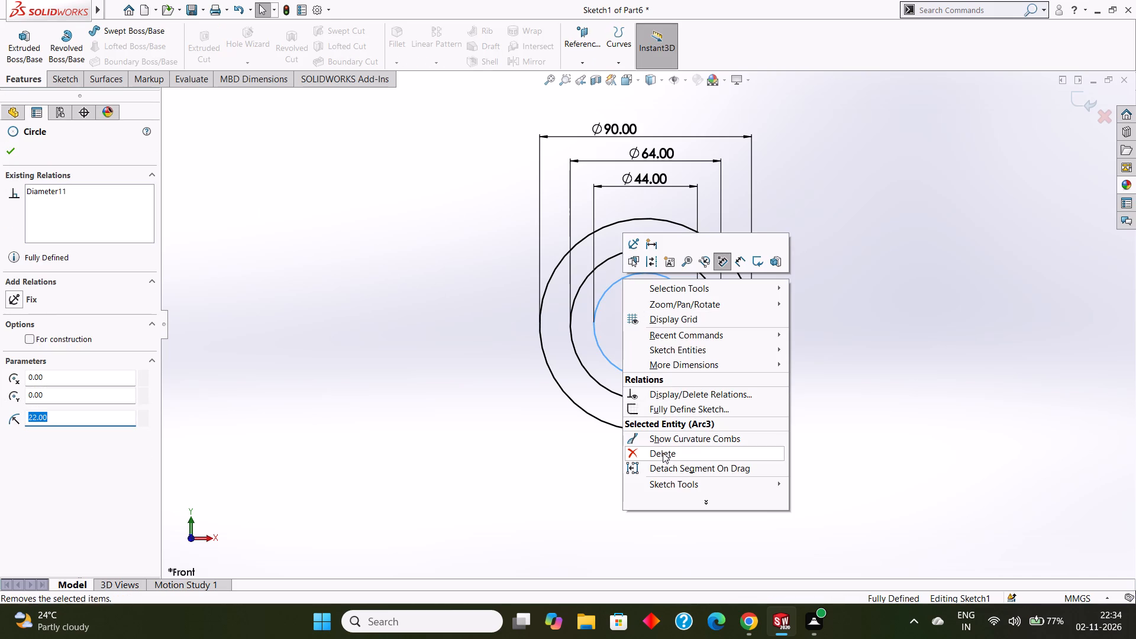
click(663, 453)
click(500, 311)
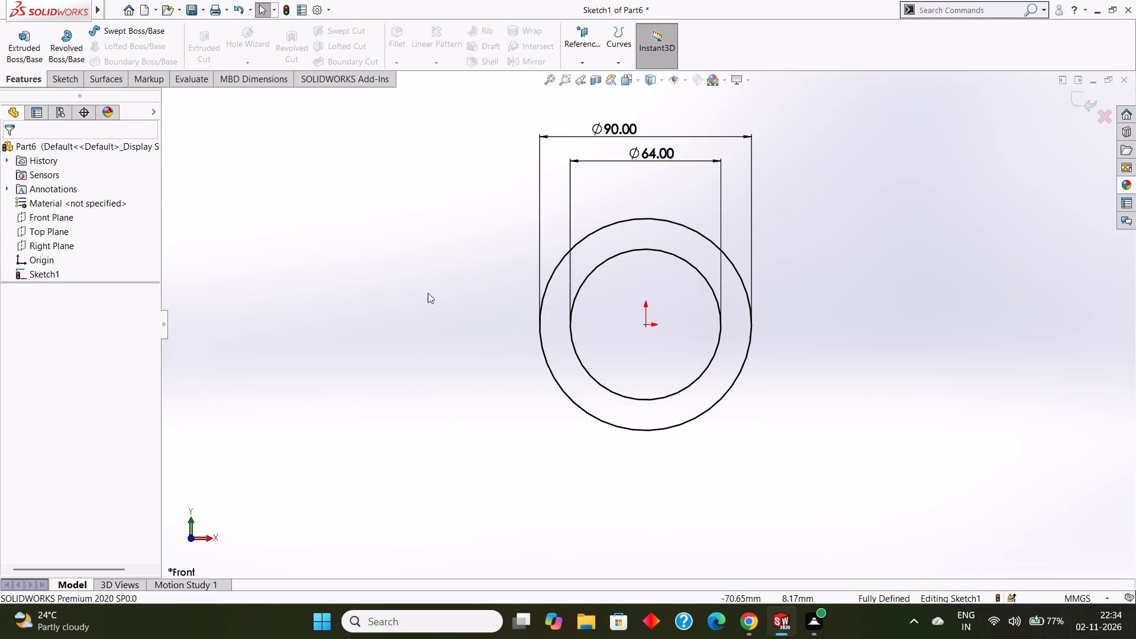
Extrude the ring profile as a blind boss with a depth of 60 mm.
click(24, 46)
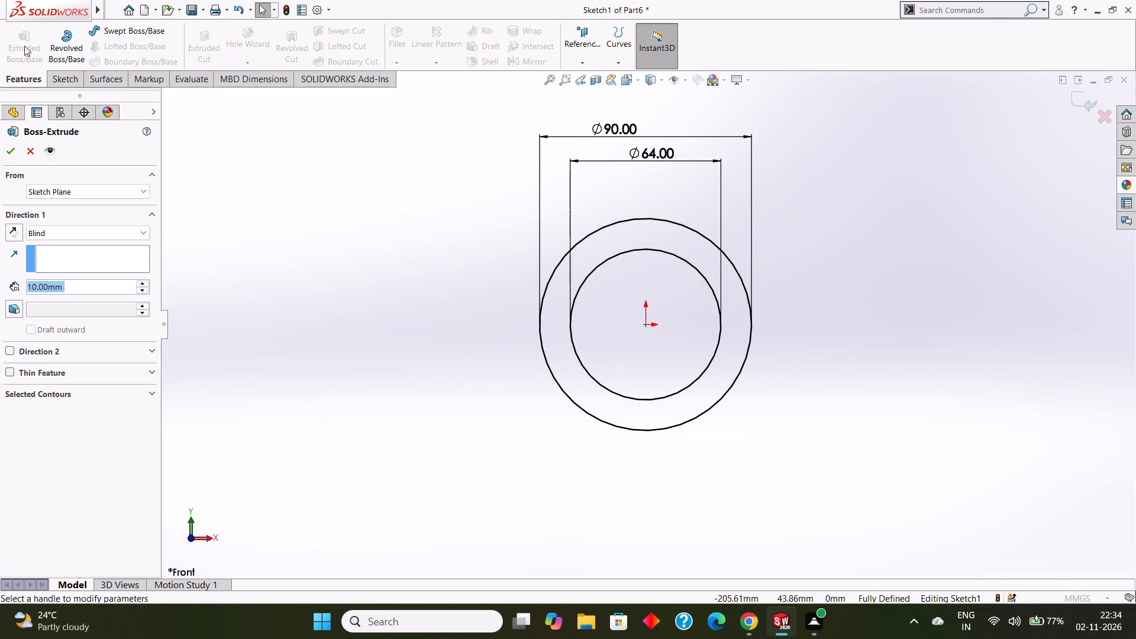
text(60)
key(Return)
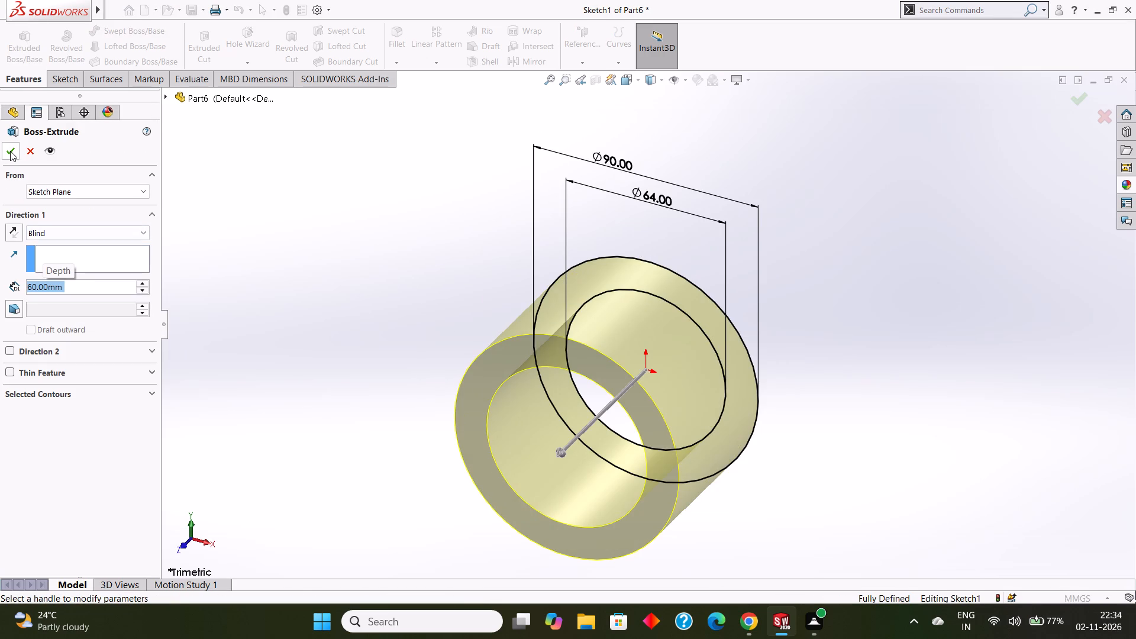
click(10, 151)
click(680, 171)
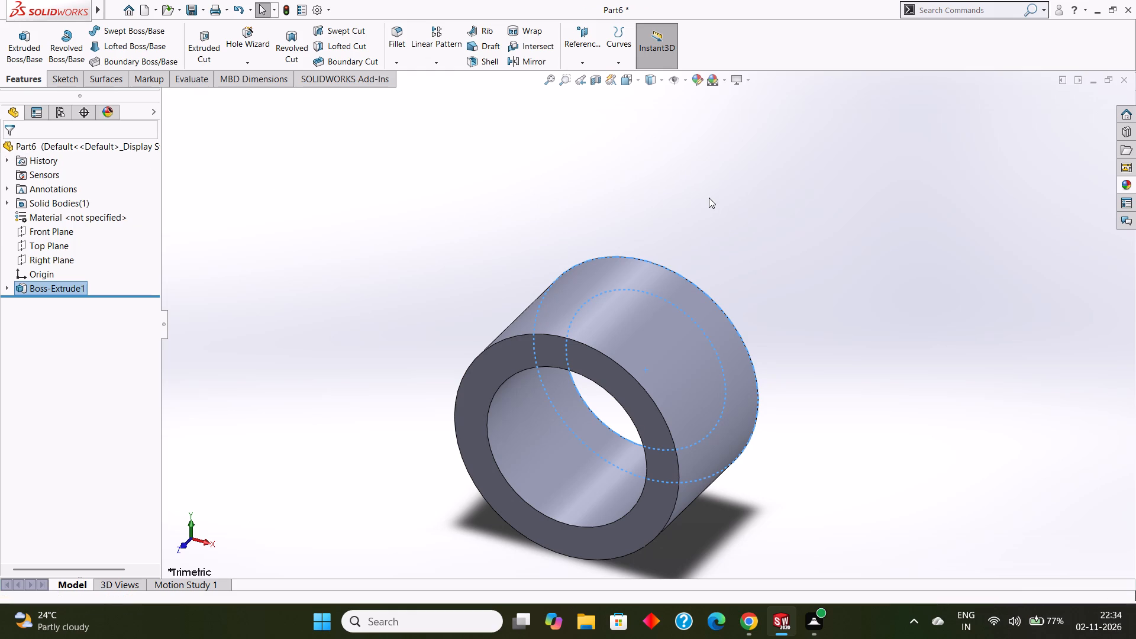
Create a reference plane offset 30 mm from the Front Plane, through the middle of the hollow cylinder.
middle_click(719, 221)
middle_click(723, 227)
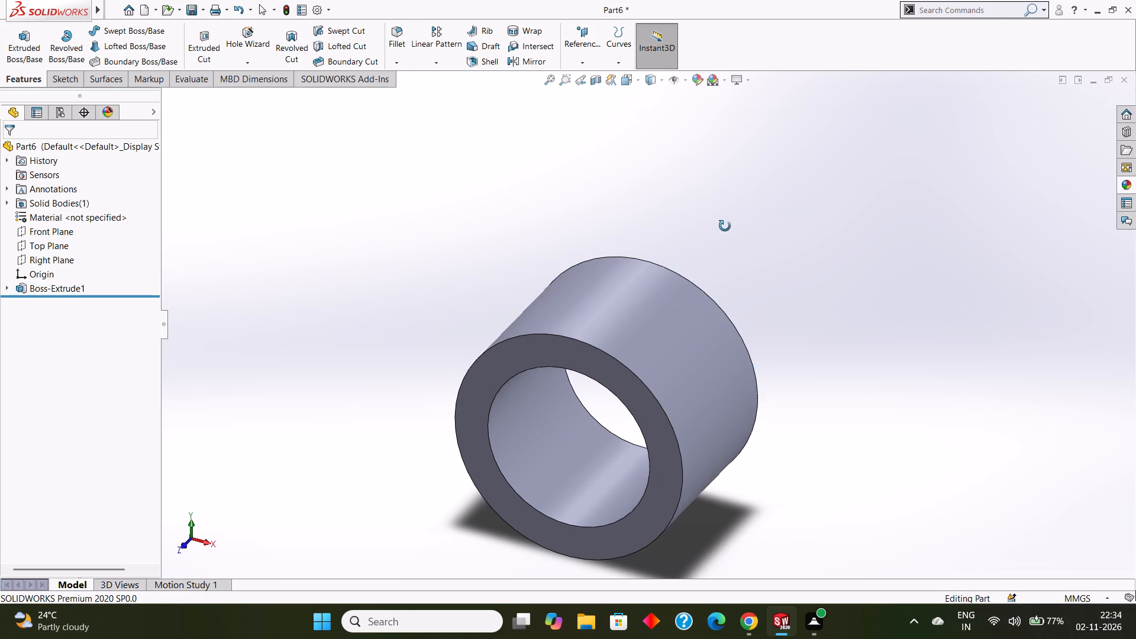
middle_click(725, 225)
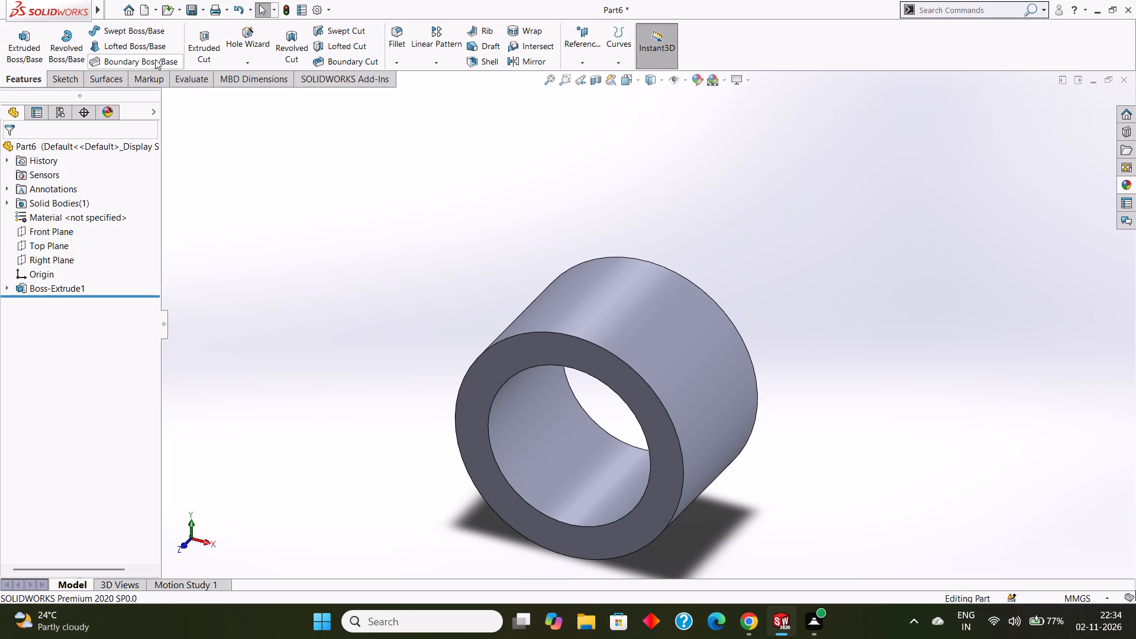
click(70, 79)
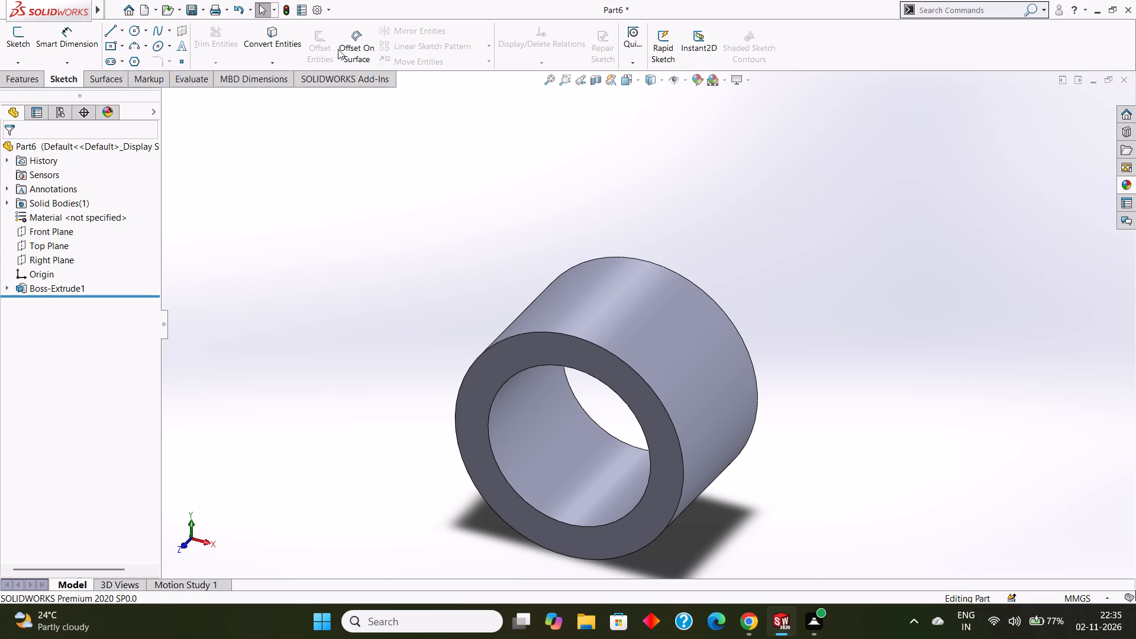
click(28, 73)
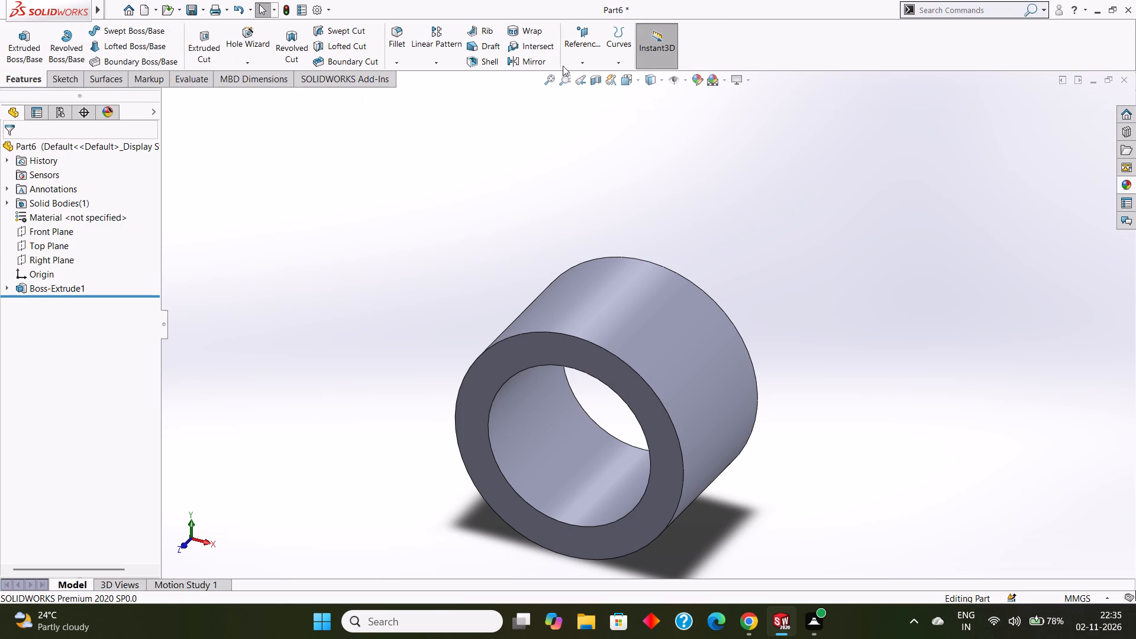
click(579, 65)
click(585, 77)
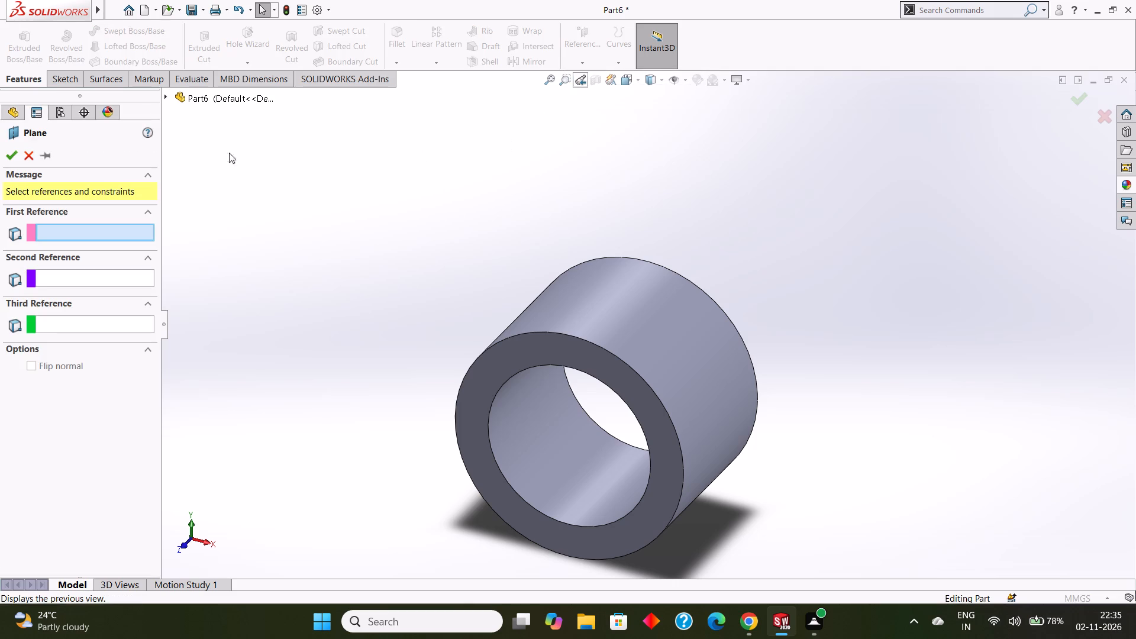
click(168, 93)
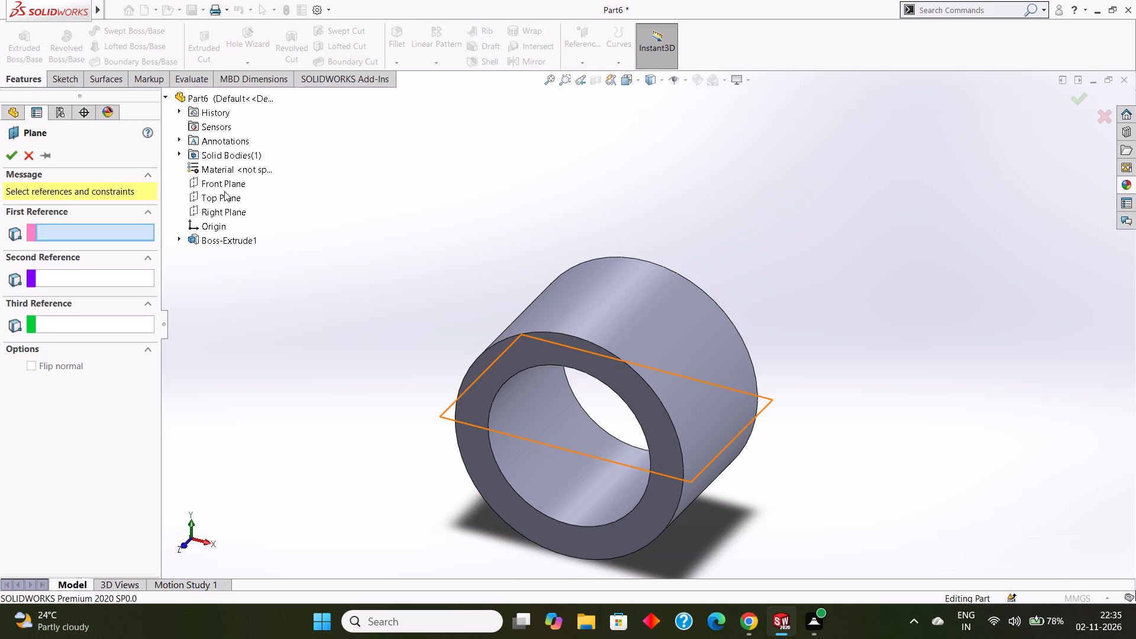
click(225, 182)
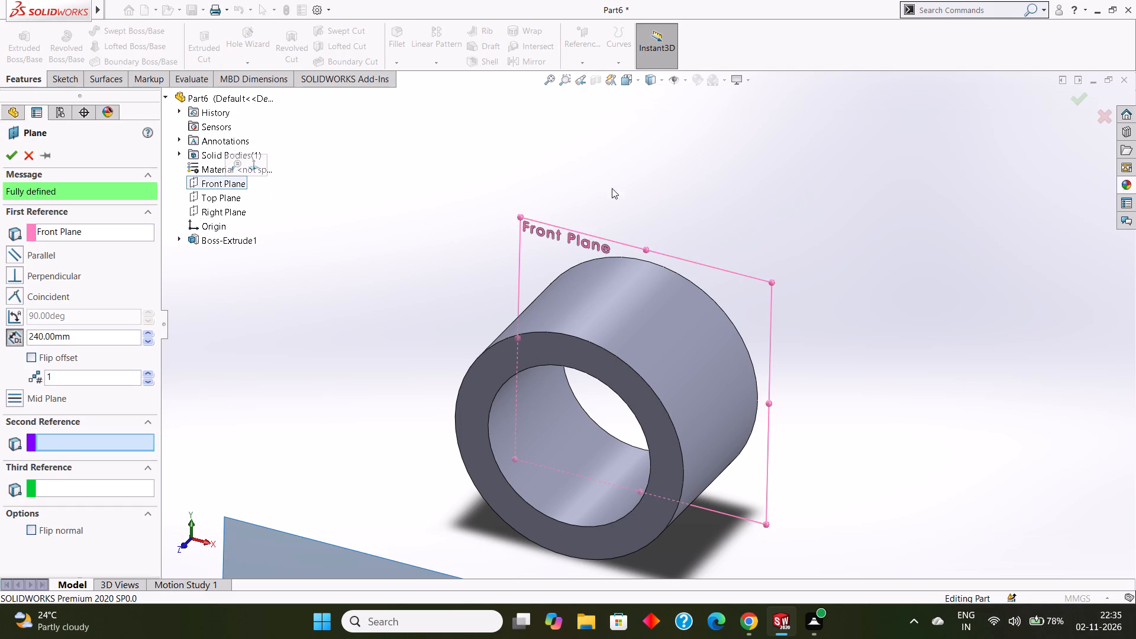
middle_drag(765, 190, 683, 189)
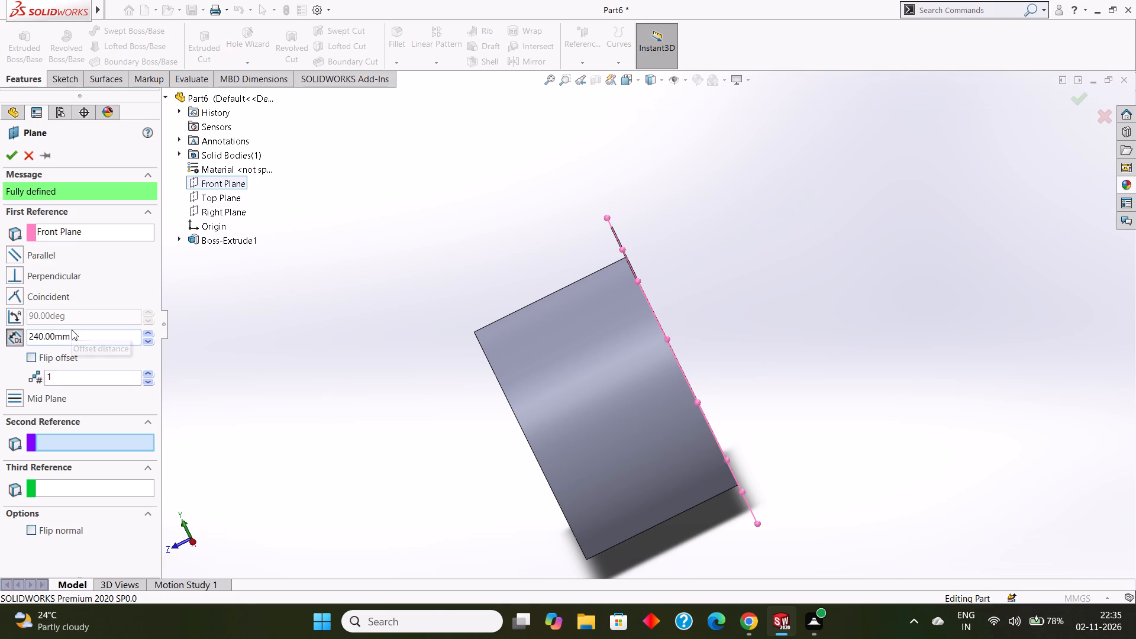
middle_click(72, 330)
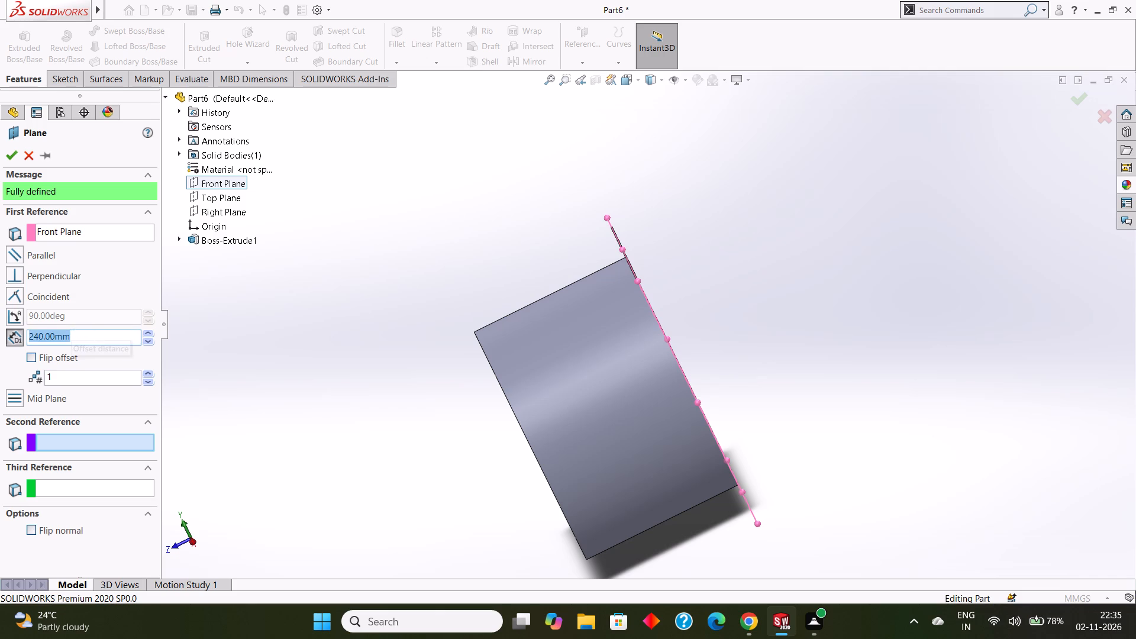
drag(92, 333, 24, 321)
text(30)
key(Return)
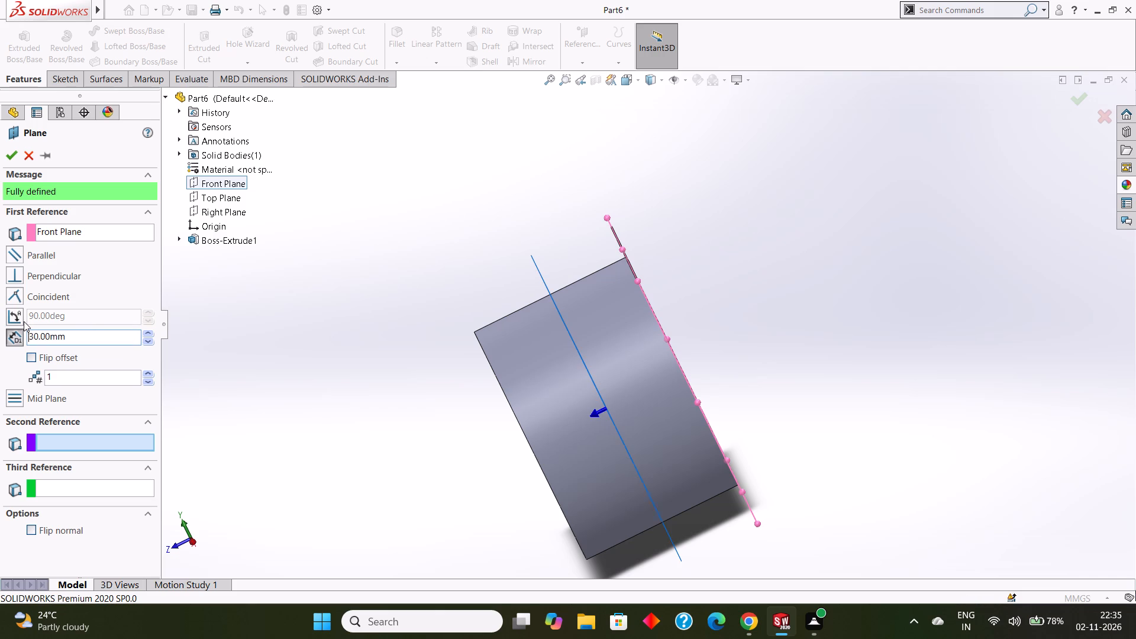
click(17, 159)
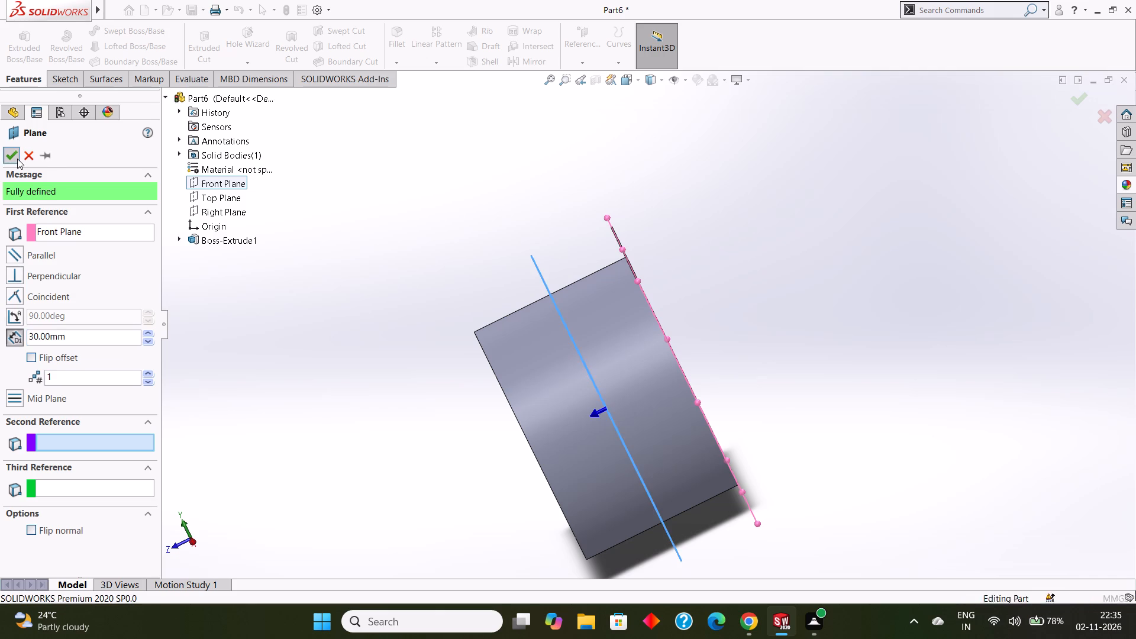
Start a new sketch on the reference plane at the cylinder's mid-length.
middle_drag(664, 250, 730, 195)
middle_drag(726, 197, 749, 191)
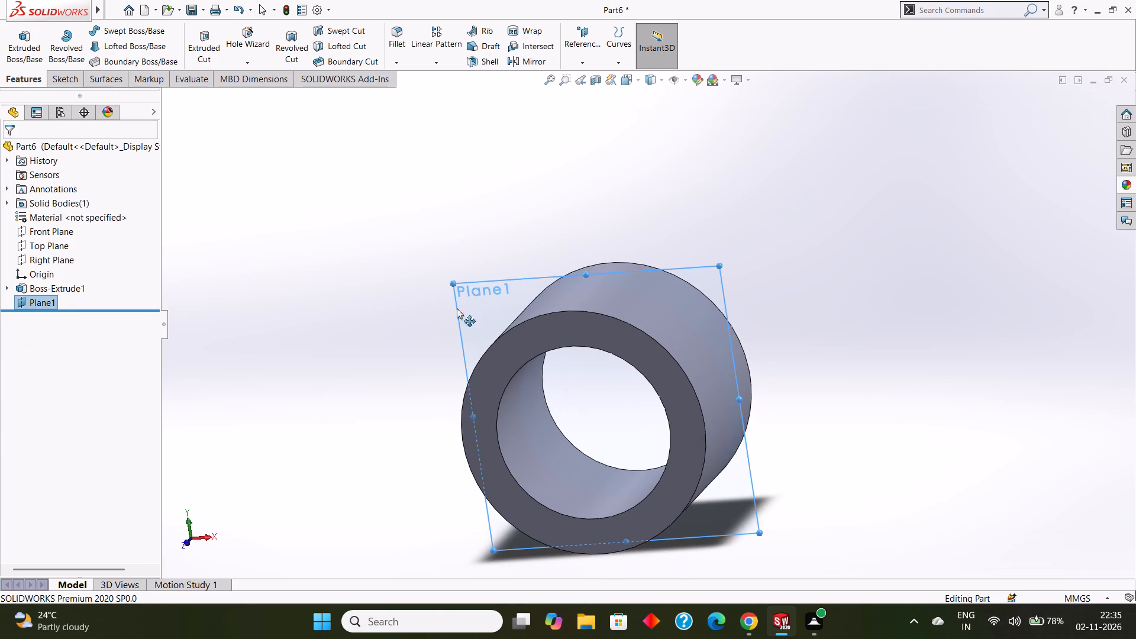
click(492, 293)
click(544, 257)
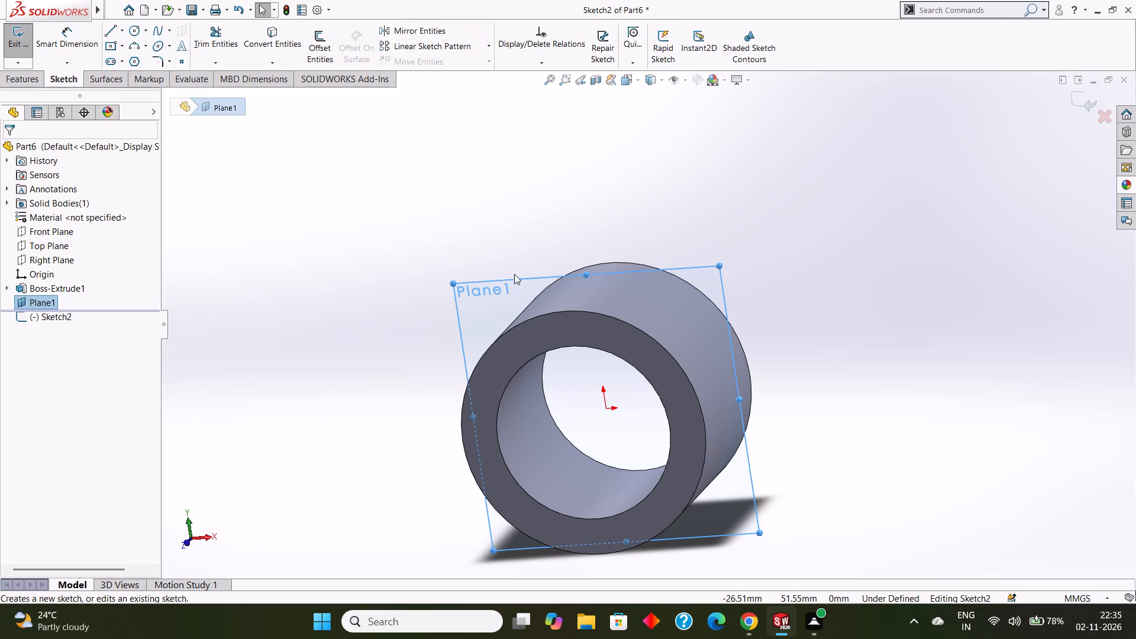
key(ctrl+8)
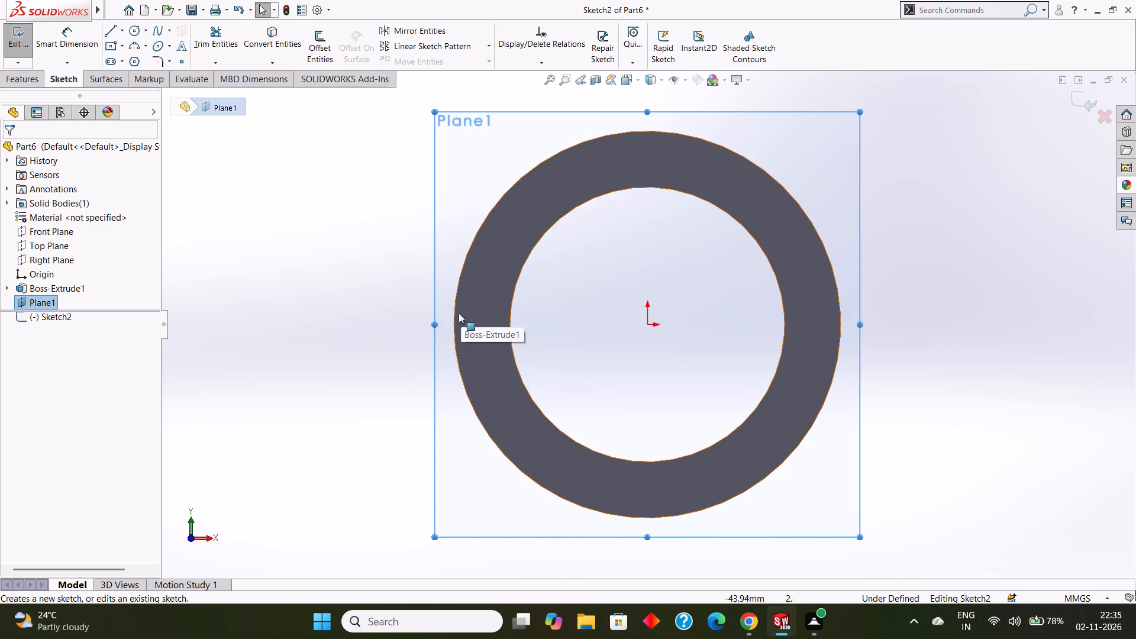
Draw a horizontal construction centerline 142 mm long from the origin out along the positive X direction.
scroll(563, 344, up, 4)
scroll(801, 341, up, 1)
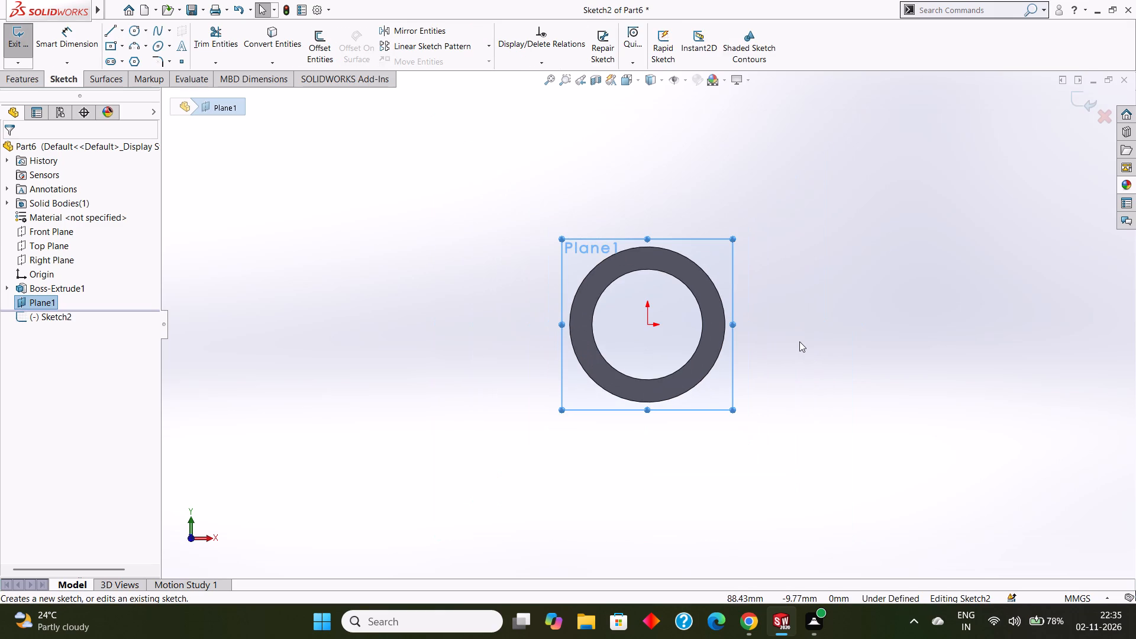
scroll(798, 341, up, 1)
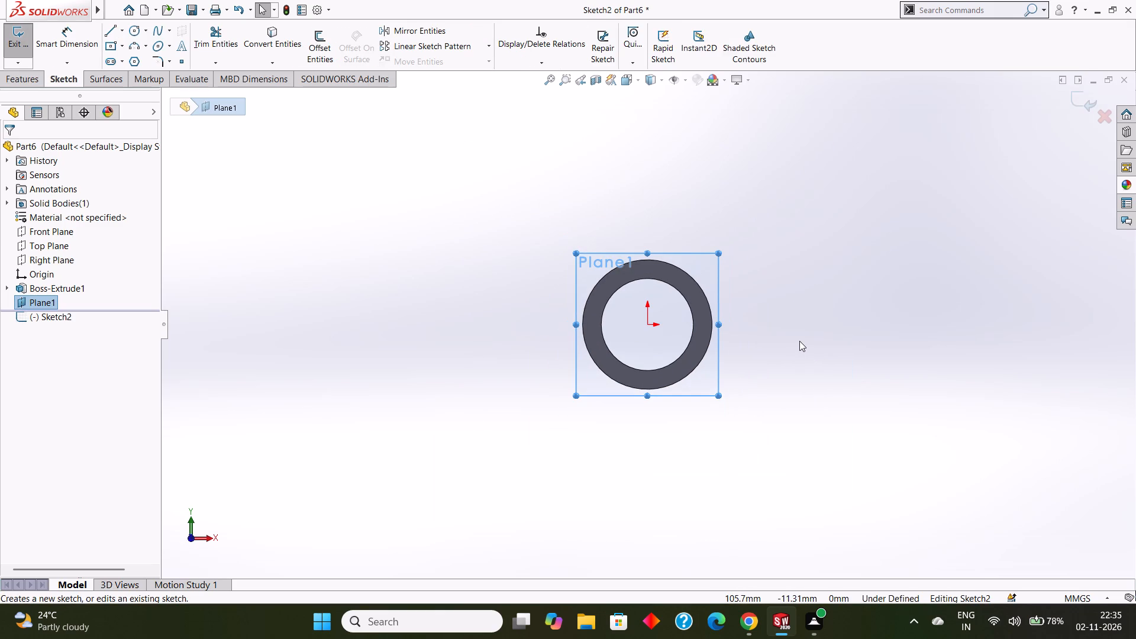
scroll(799, 341, down, 1)
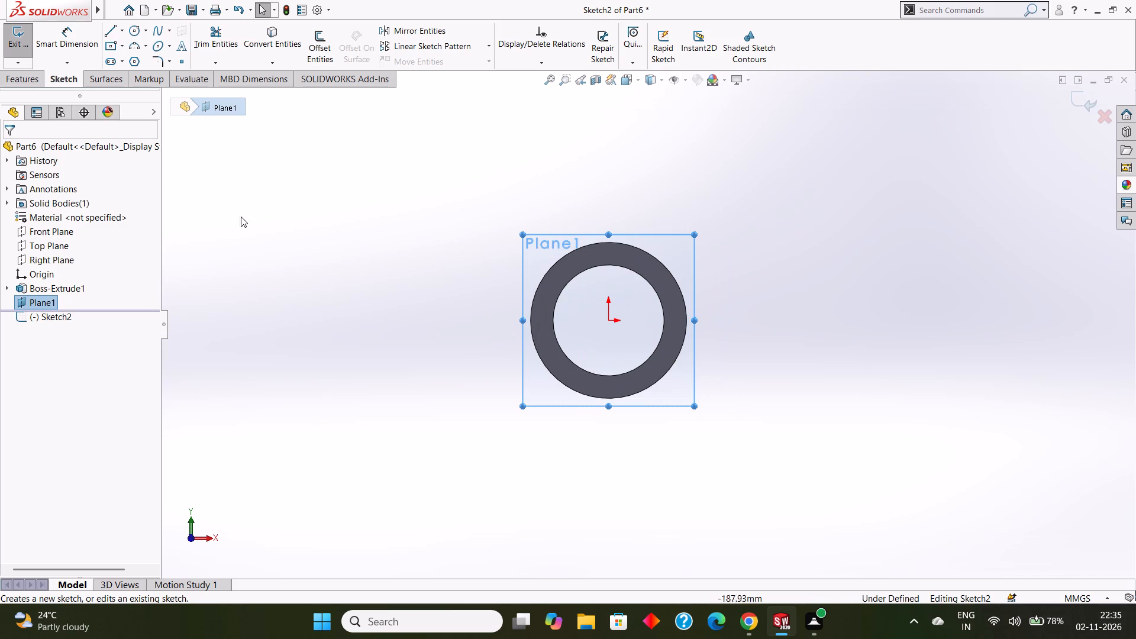
click(121, 30)
click(130, 59)
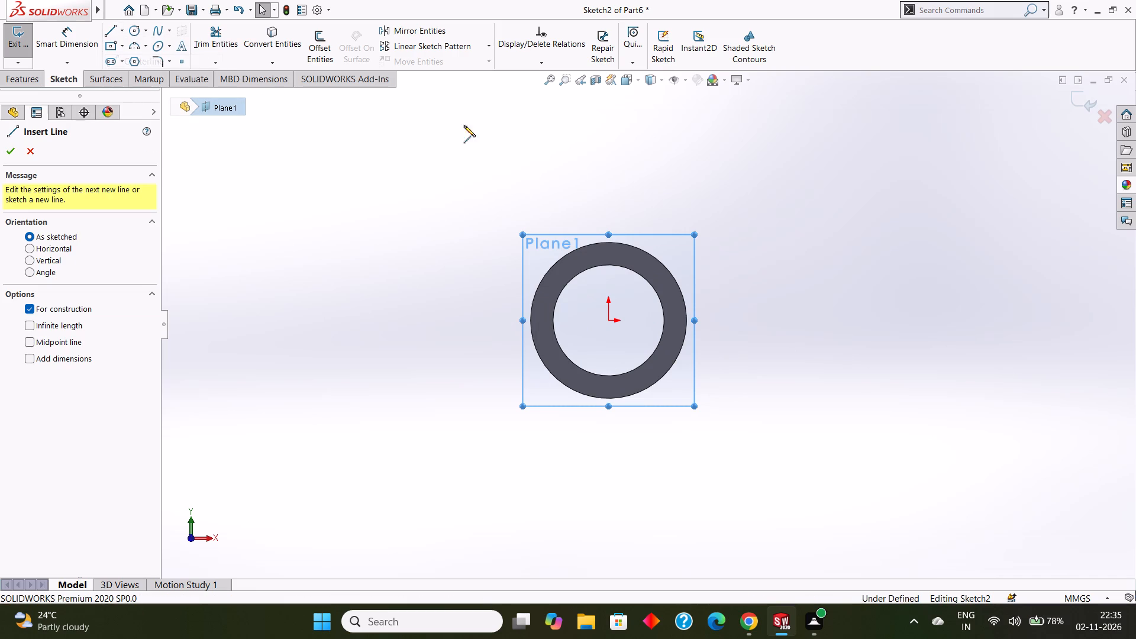
click(609, 317)
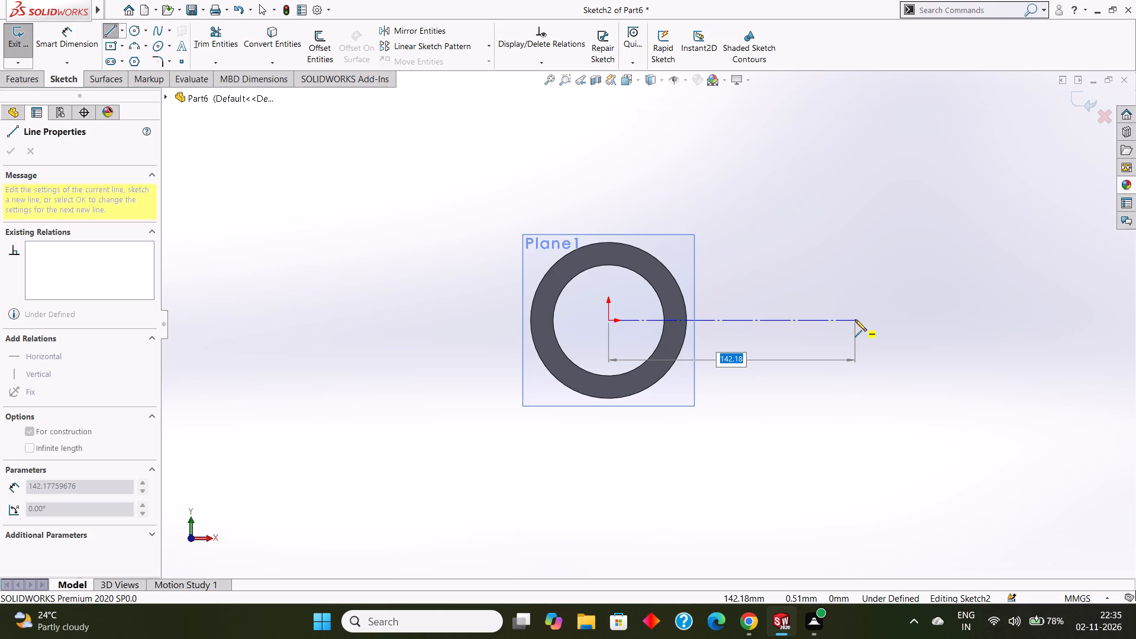
text(142)
key(Return)
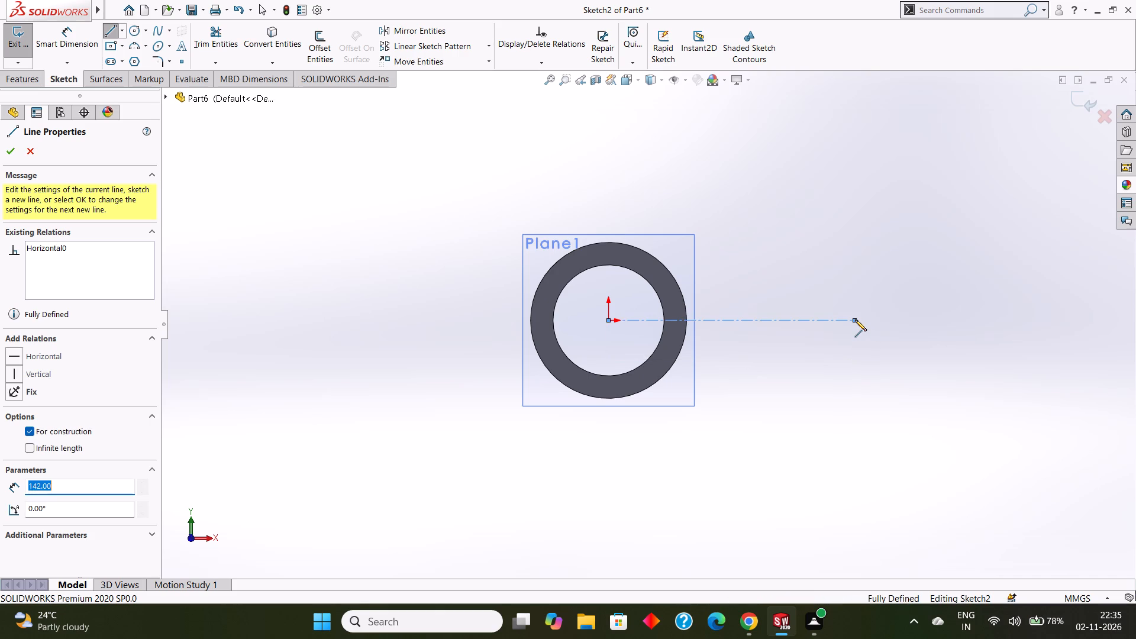
key(Escape)
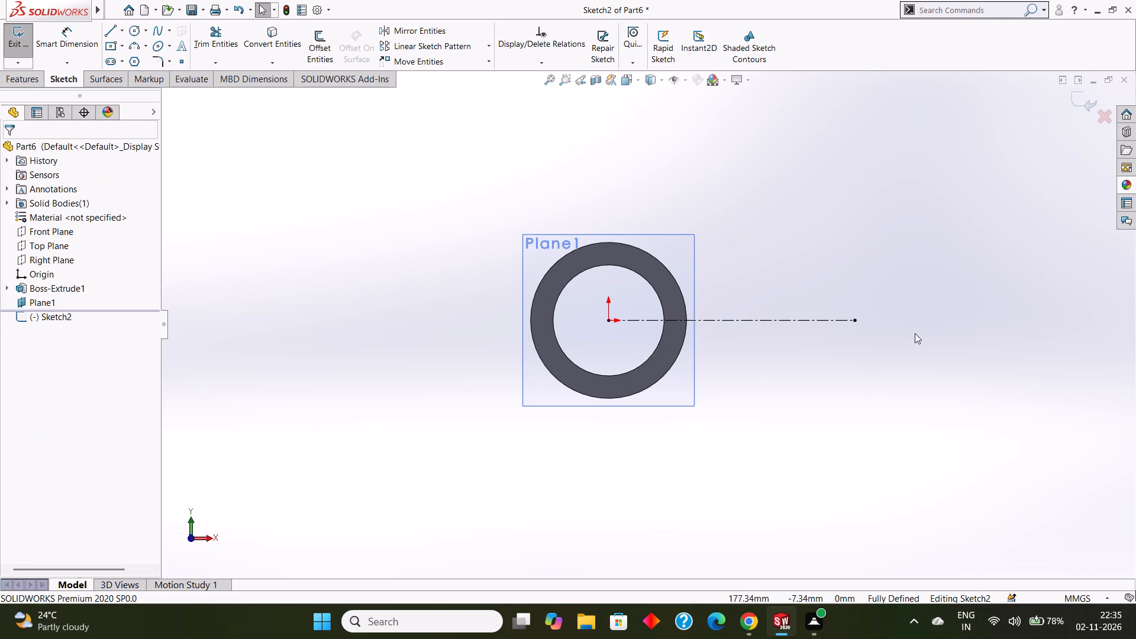
Sketch a circle of radius 12 mm centred on the far end of the 142 mm centerline.
scroll(909, 333, up, 1)
scroll(866, 319, down, 1)
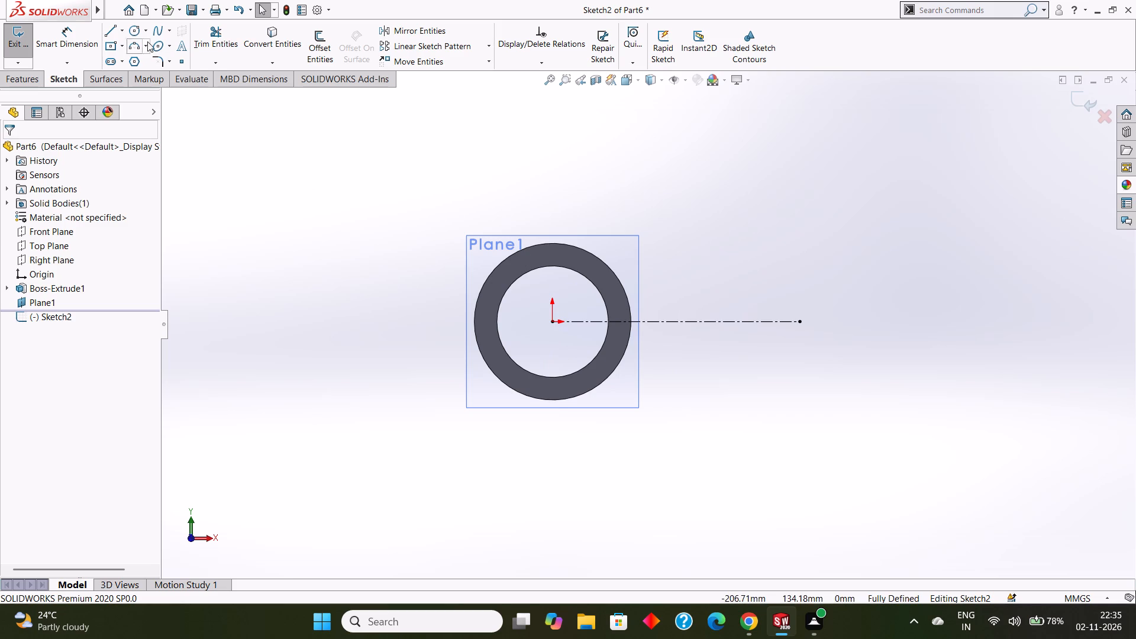
click(139, 30)
drag(799, 321, 818, 356)
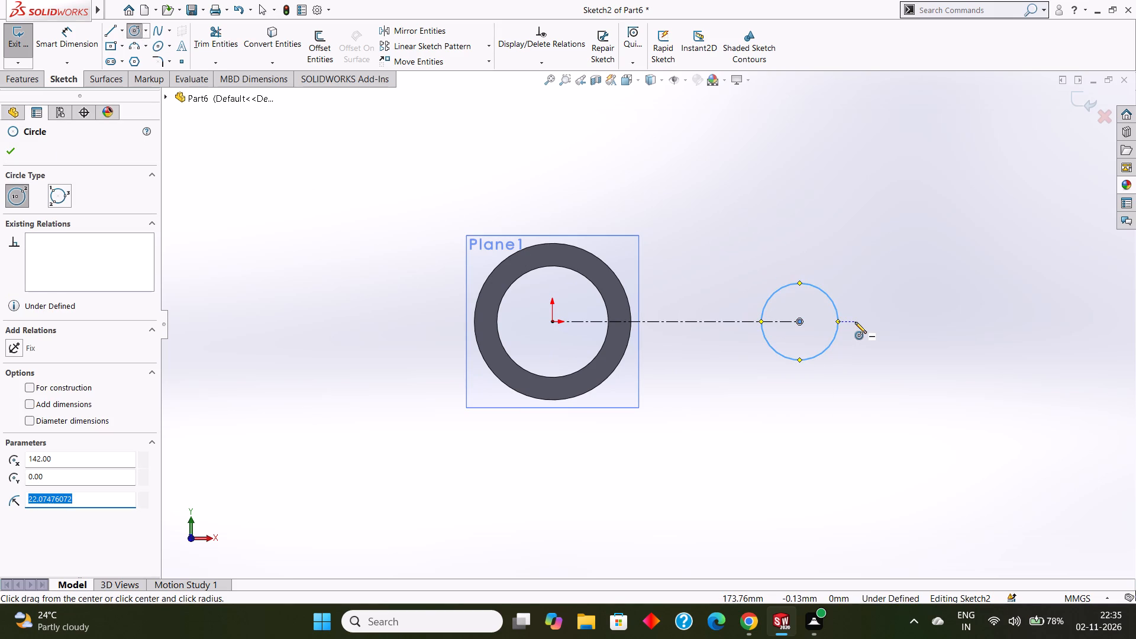
key(BackSpace)
text(12)
key(Return)
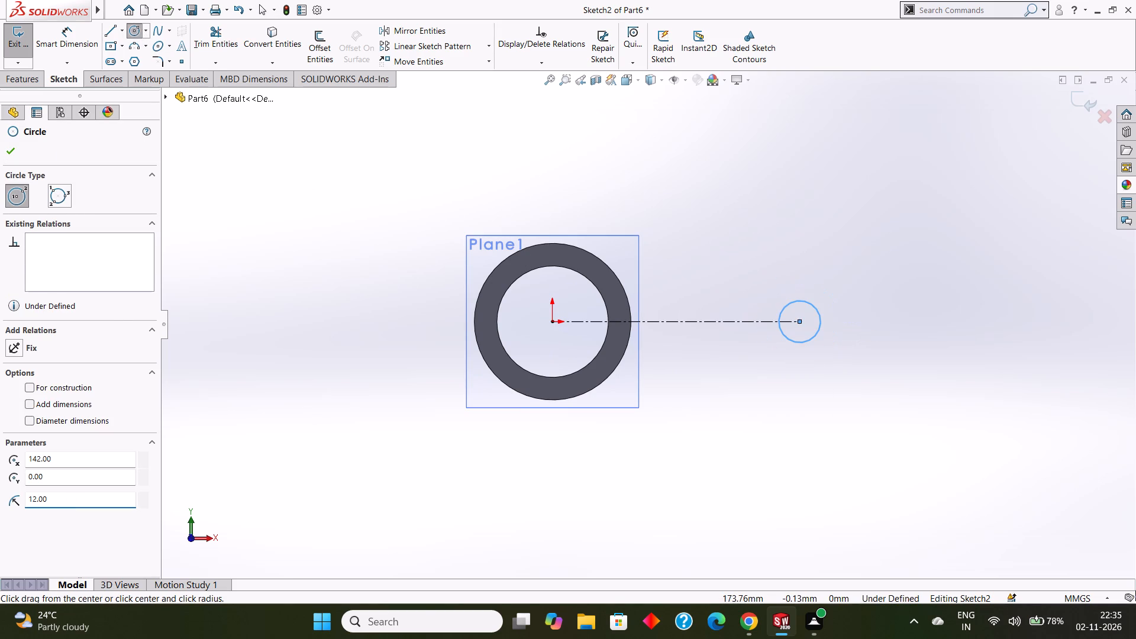
key(Escape)
Dimension the small circle's diameter, placing the dimension diagonally above and outside the circle.
click(63, 33)
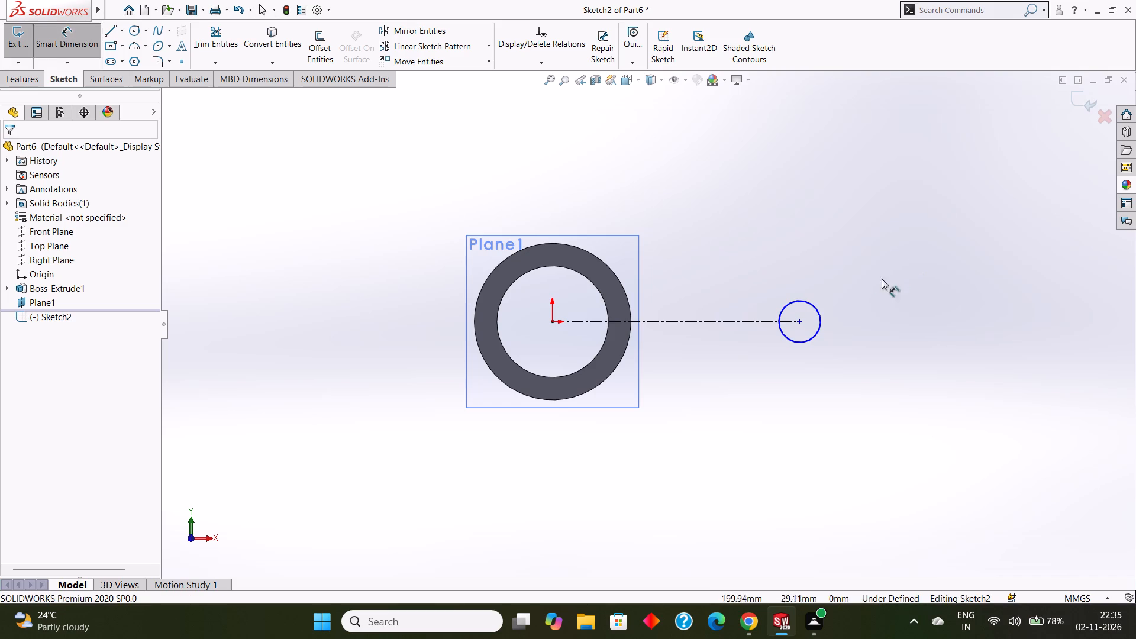
click(813, 302)
click(910, 177)
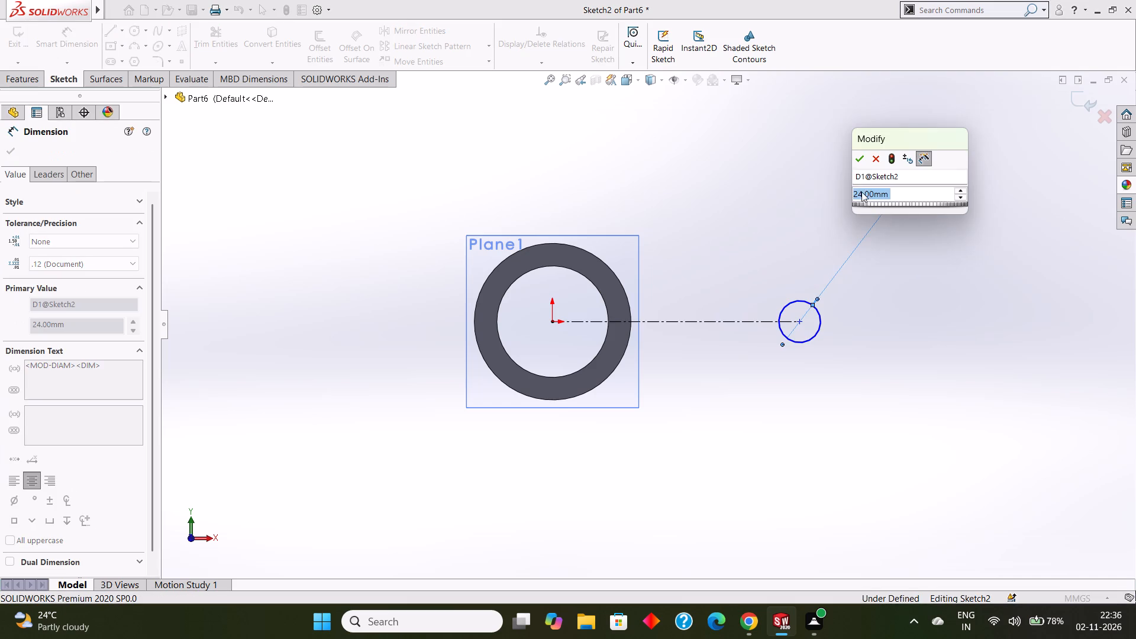
click(858, 162)
click(15, 153)
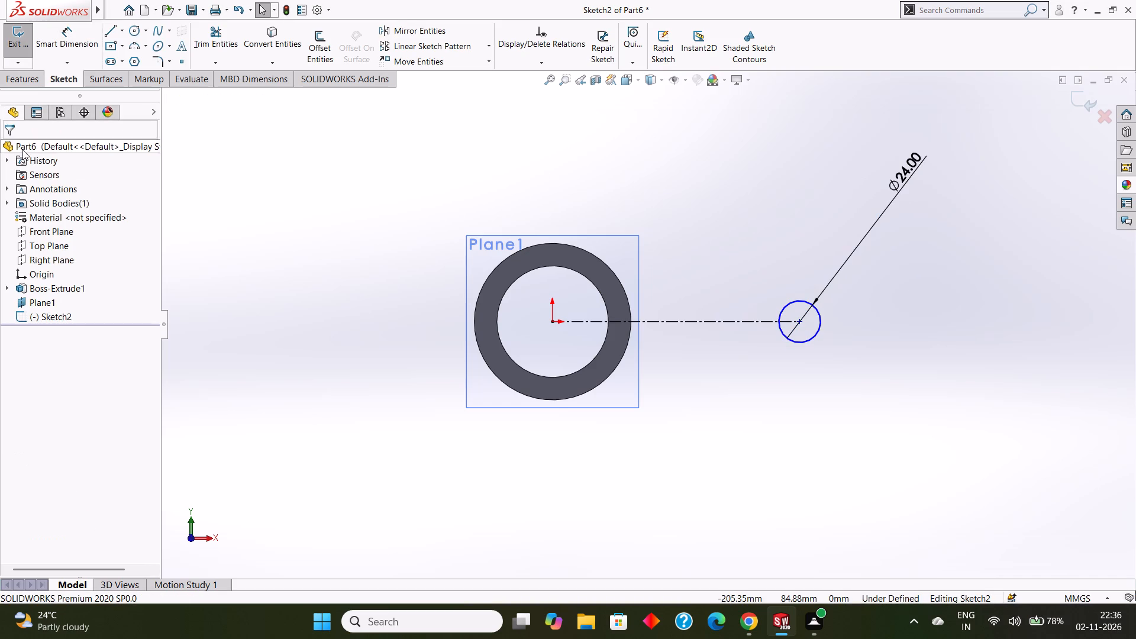
Sketch a circle of radius 6 mm concentric with the 24 mm circle at the far end of the centerline.
click(137, 26)
scroll(780, 333, down, 2)
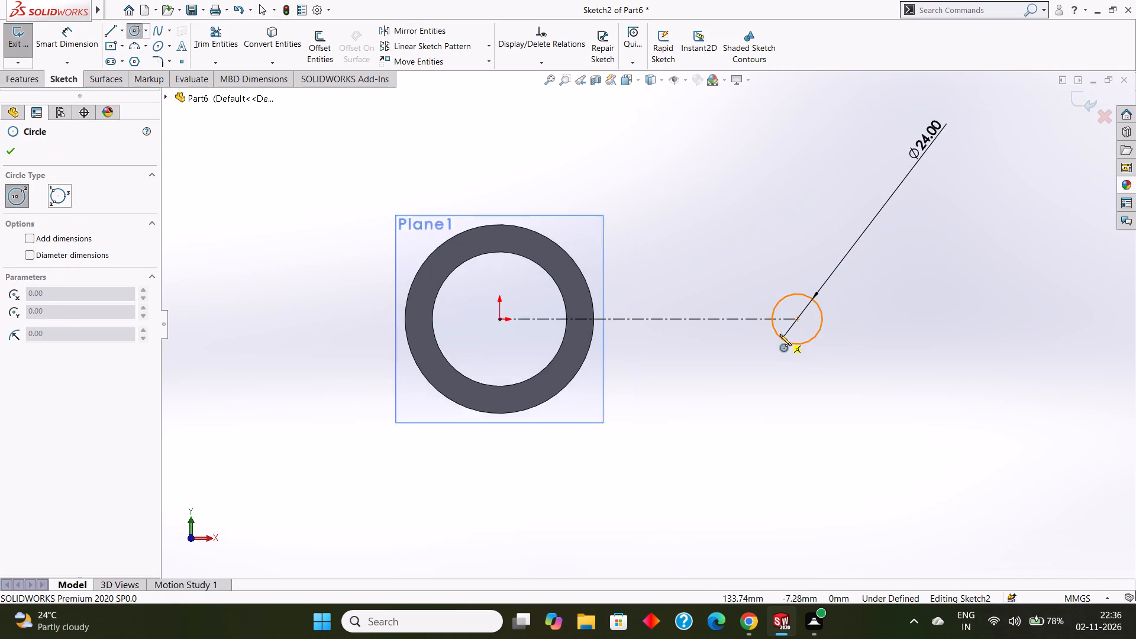
scroll(821, 275, down, 2)
drag(764, 337, 766, 340)
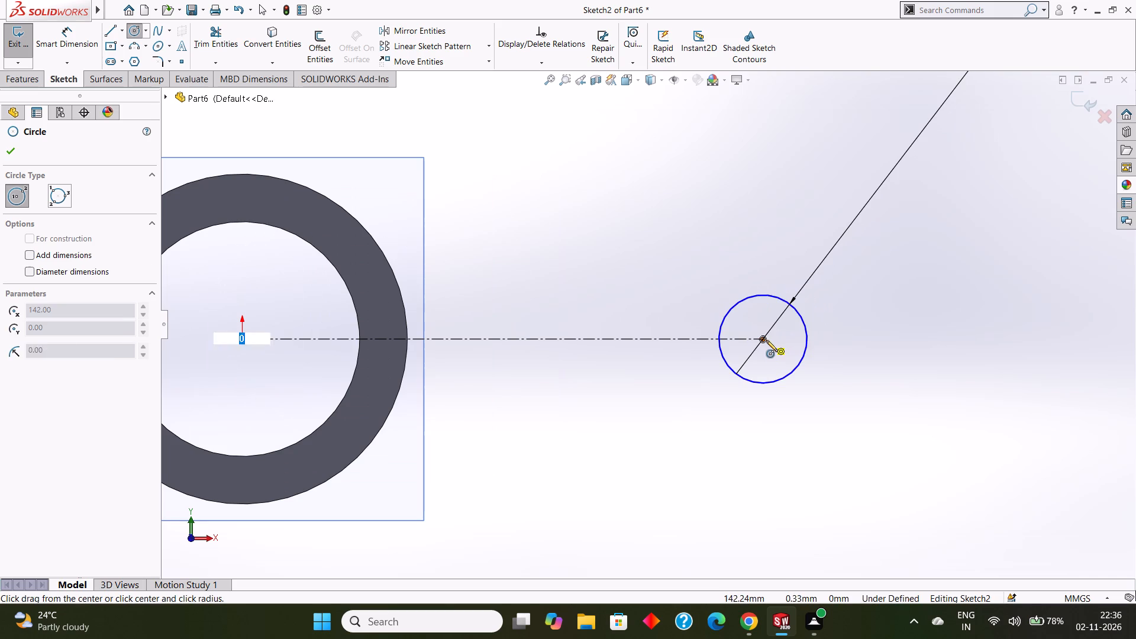
drag(766, 340, 773, 357)
key(BackSpace)
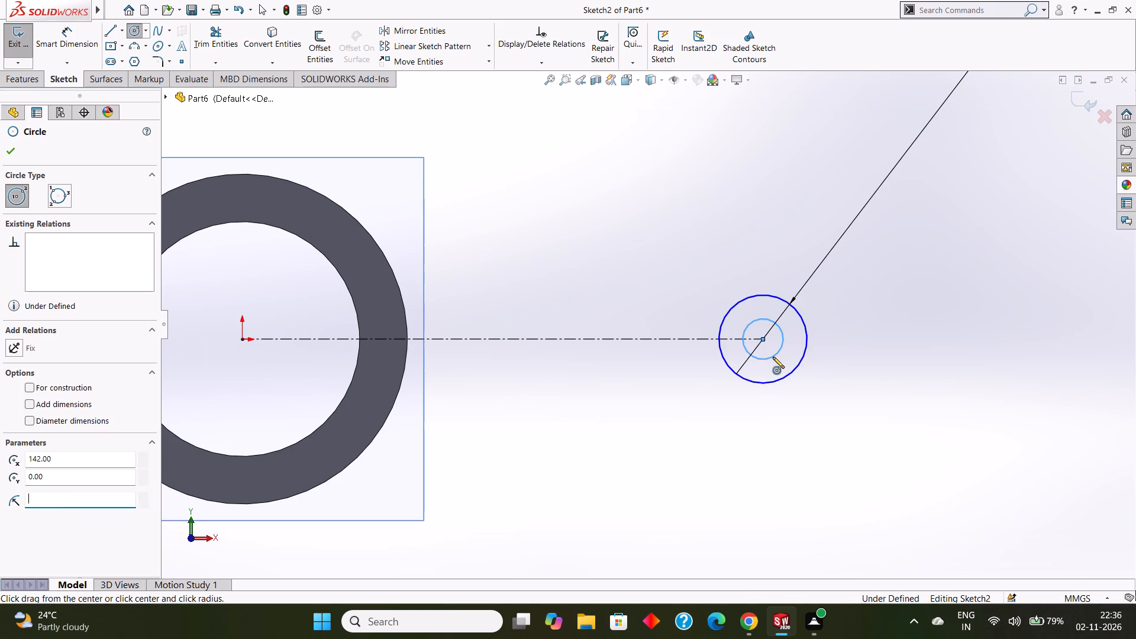
key(6)
key(Return)
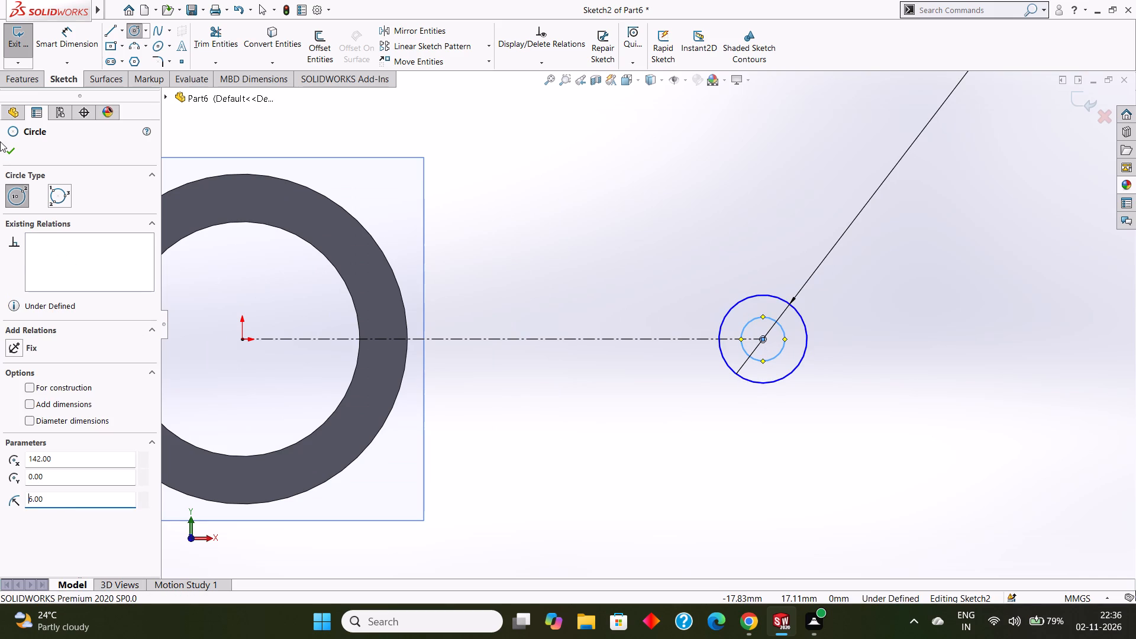
click(6, 146)
Dimension the inner small circle's diameter, placing the dimension outside both circles and below the 24 mm one.
click(68, 33)
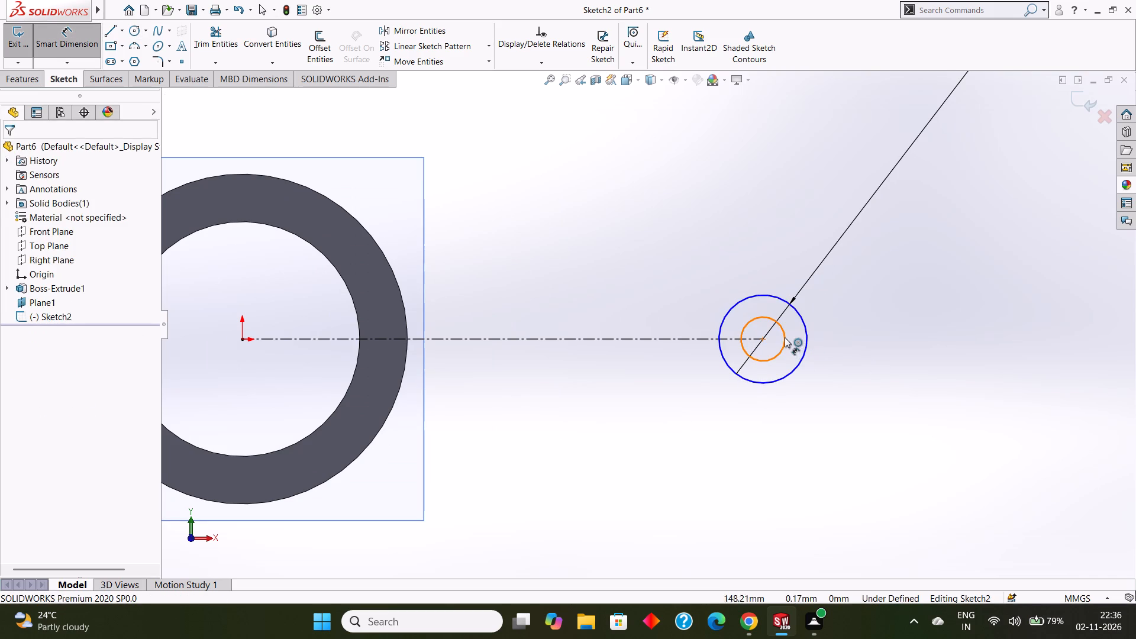
click(785, 337)
click(930, 266)
click(875, 247)
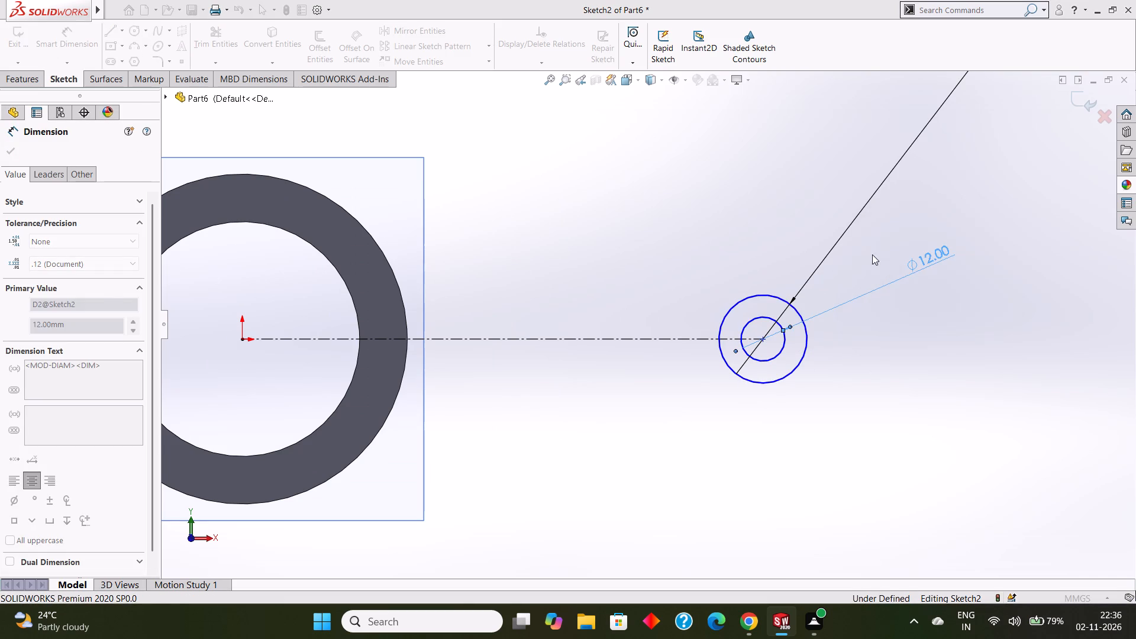
Dimension the length of the horizontal construction centerline, placing the dimension just below it.
scroll(844, 280, up, 3)
click(627, 333)
click(621, 370)
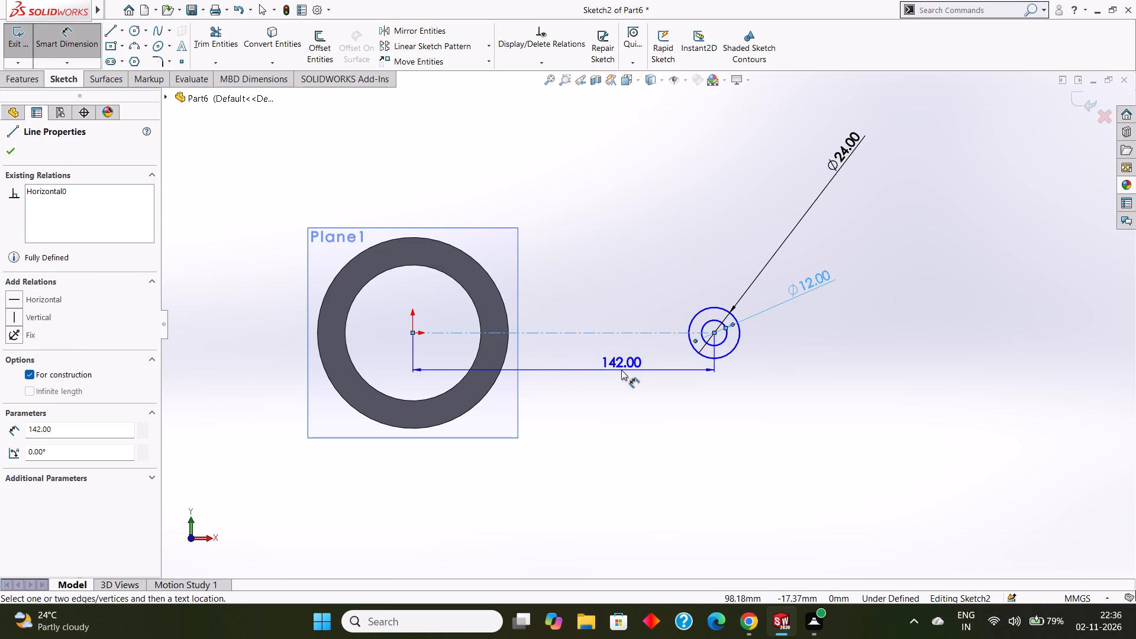
click(571, 350)
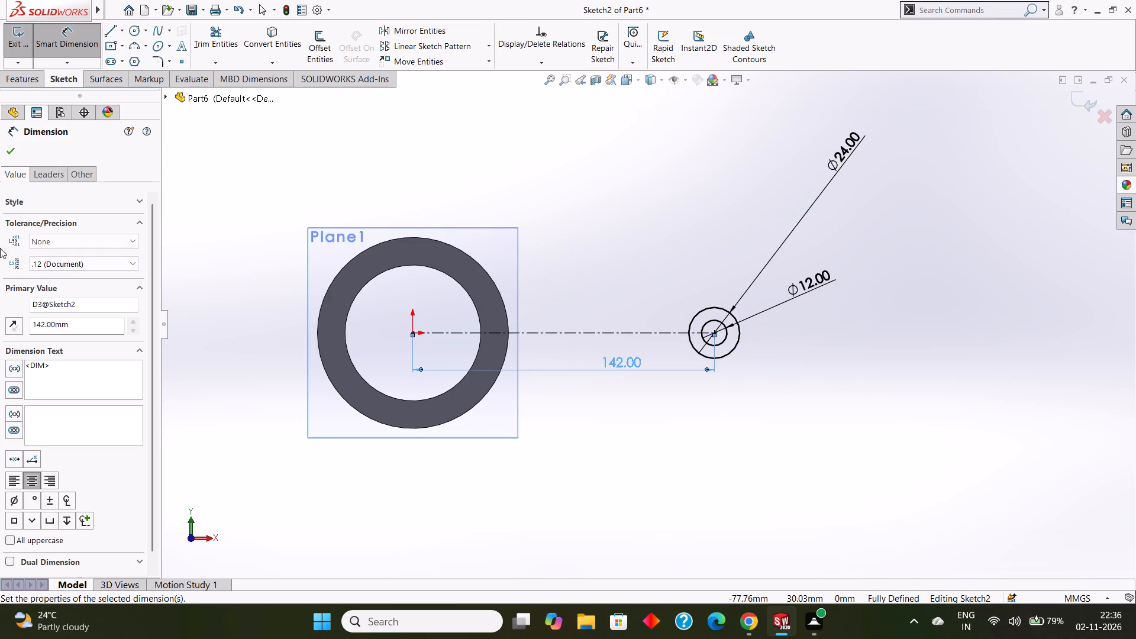
click(11, 149)
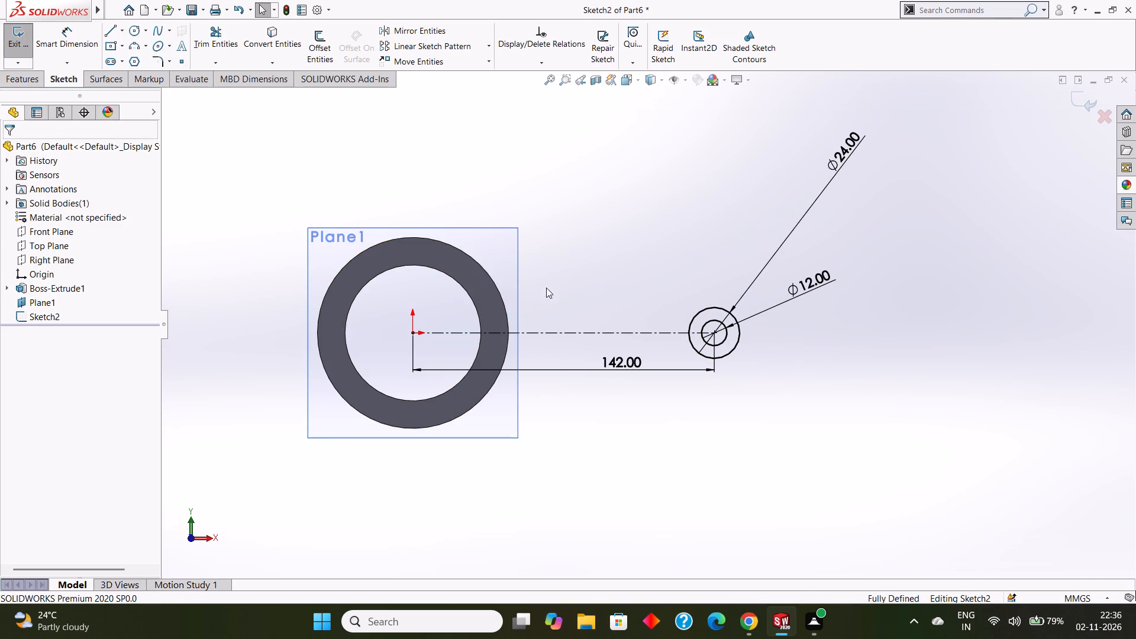
Draw two separate lines joining the cylinder's outer edge to the 24 mm circle, one above and one below the centerline.
click(107, 28)
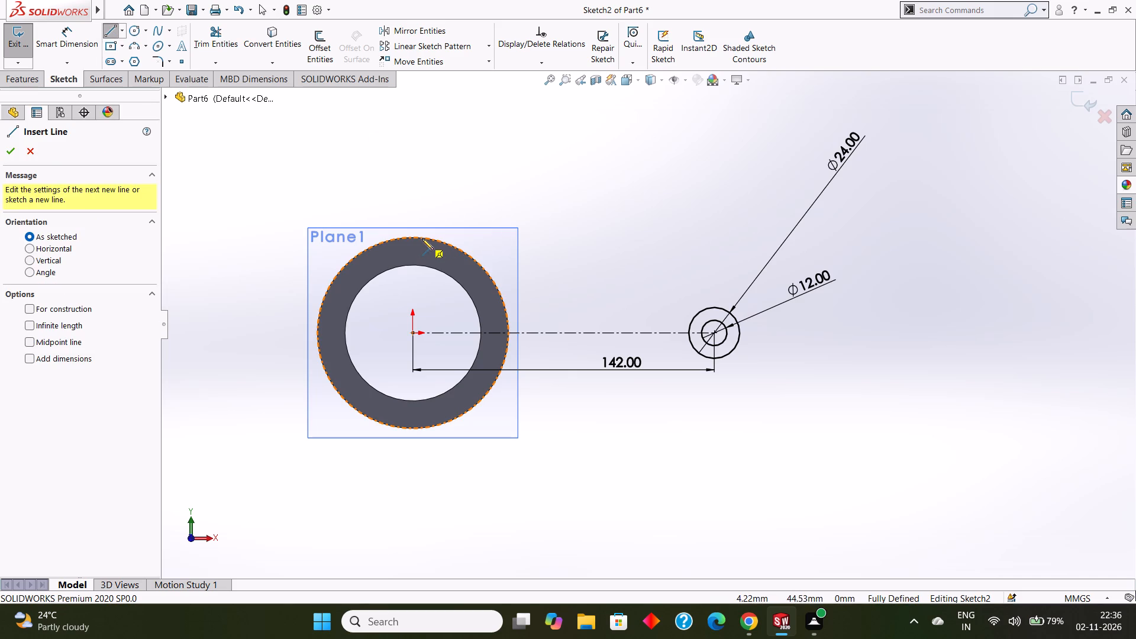
click(420, 237)
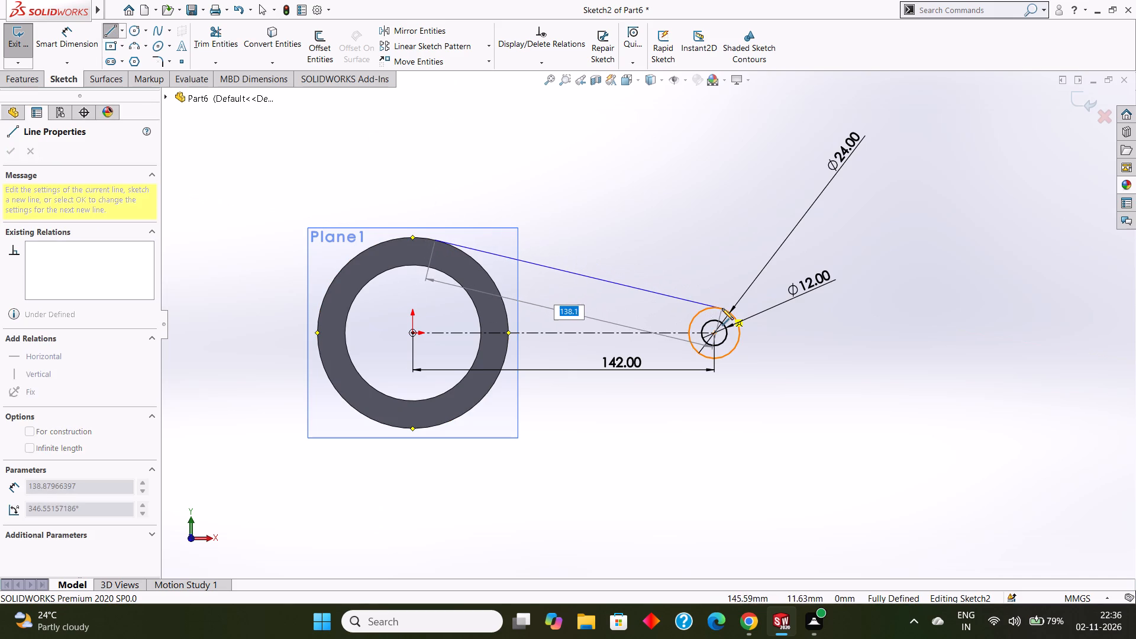
click(722, 308)
key(Escape)
key(Escape)
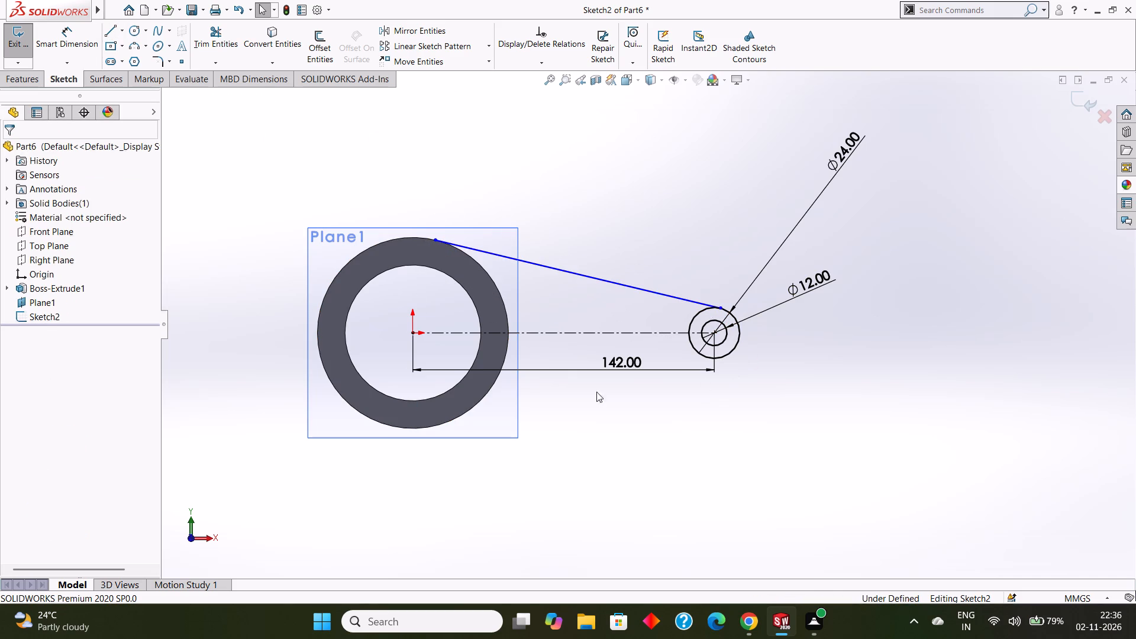
click(109, 34)
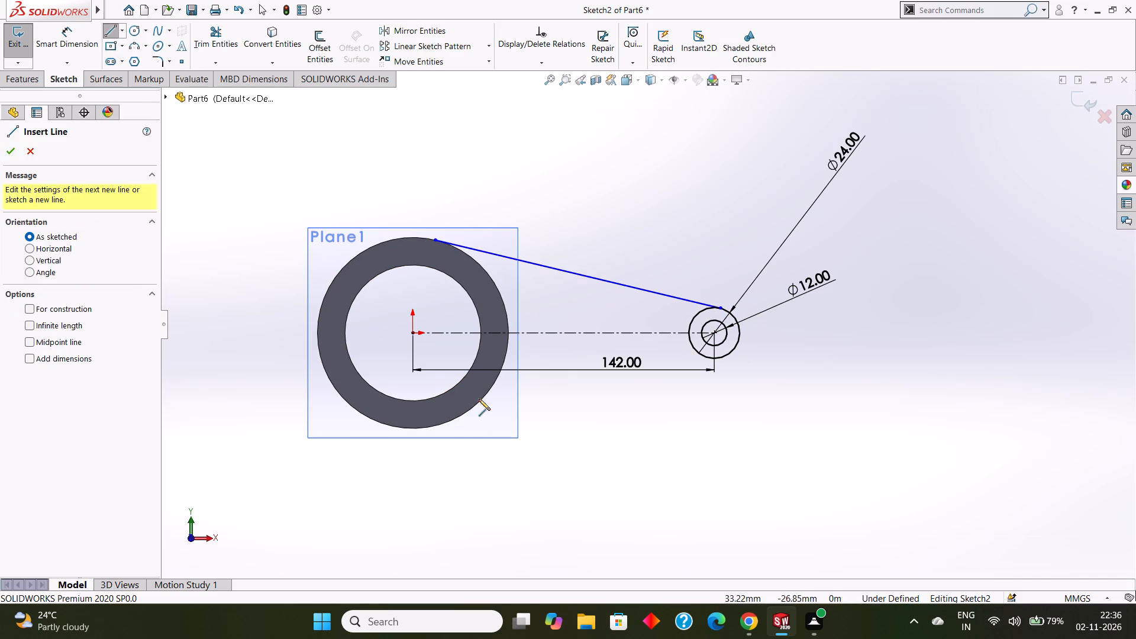
click(434, 425)
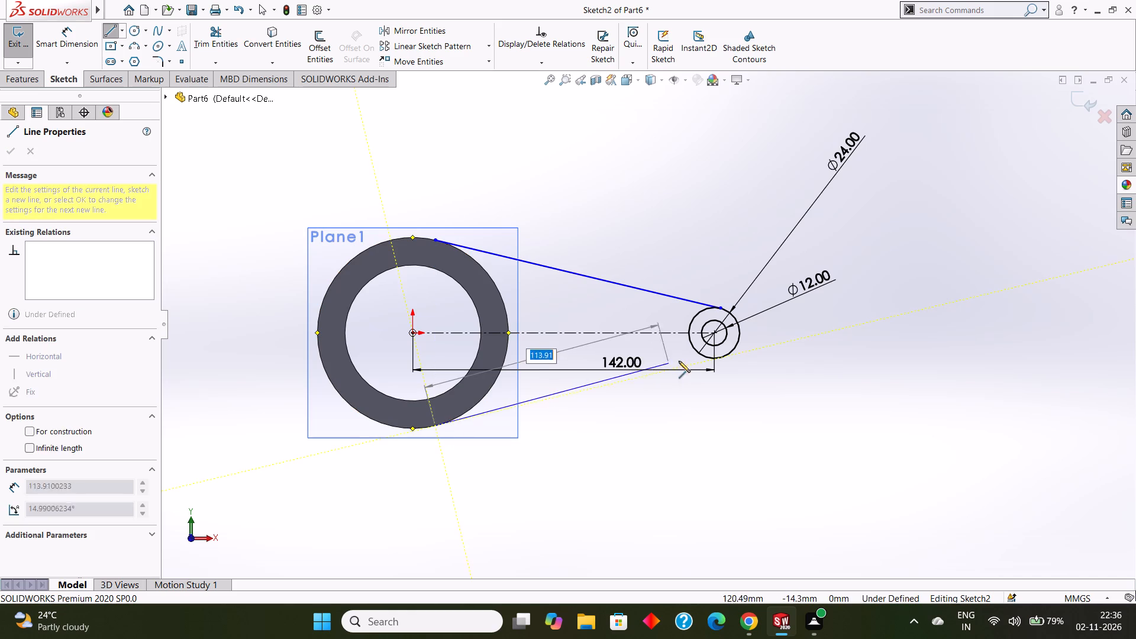
click(724, 357)
key(Escape)
key(Escape)
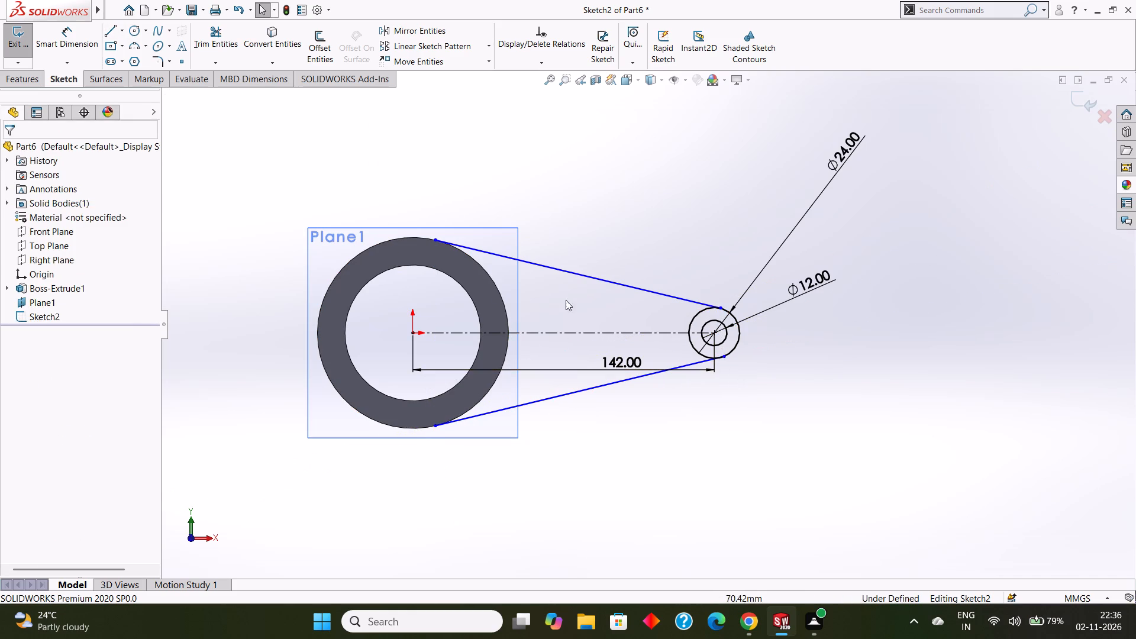
Add Tangent relations between the cylinder's outer edge and each of the upper and lower connecting lines.
click(577, 274)
ctrl+click(489, 274)
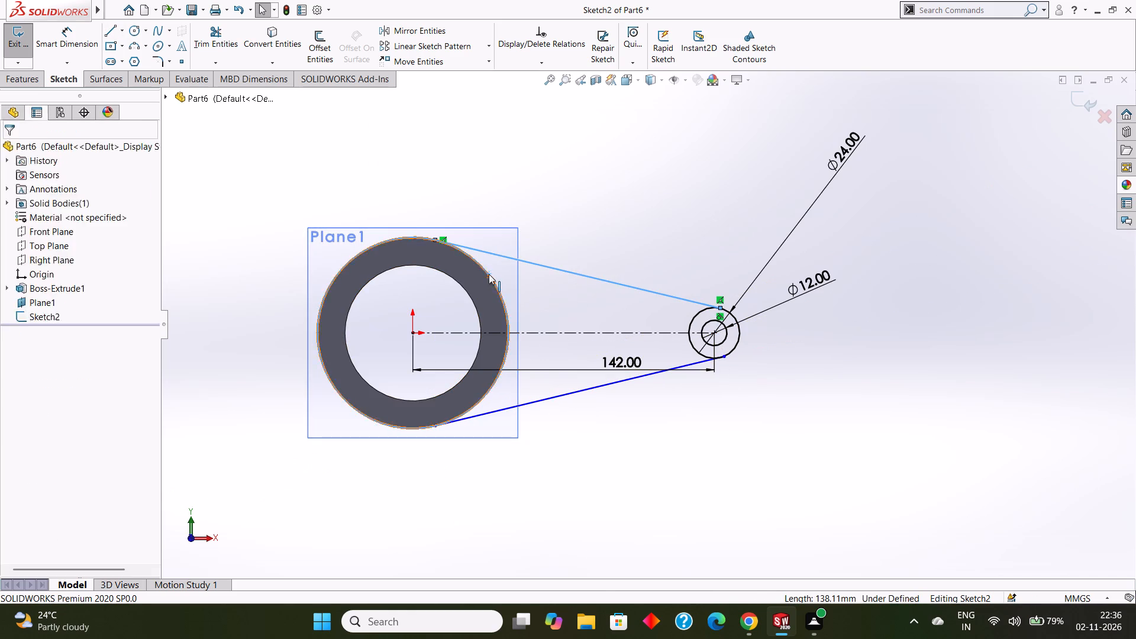
click(50, 356)
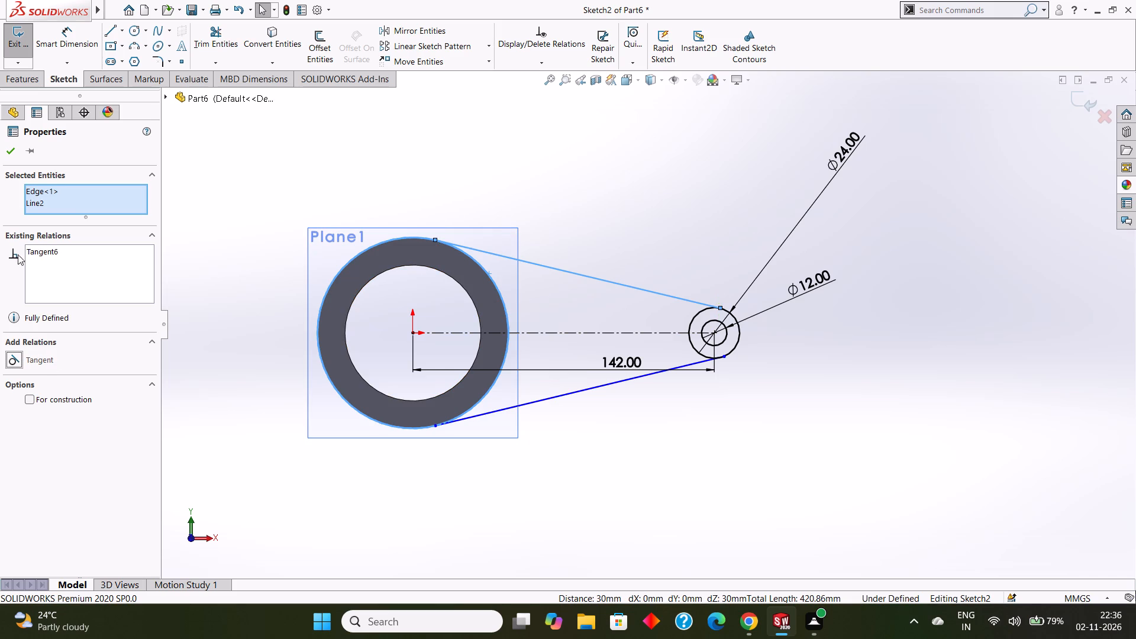
click(11, 154)
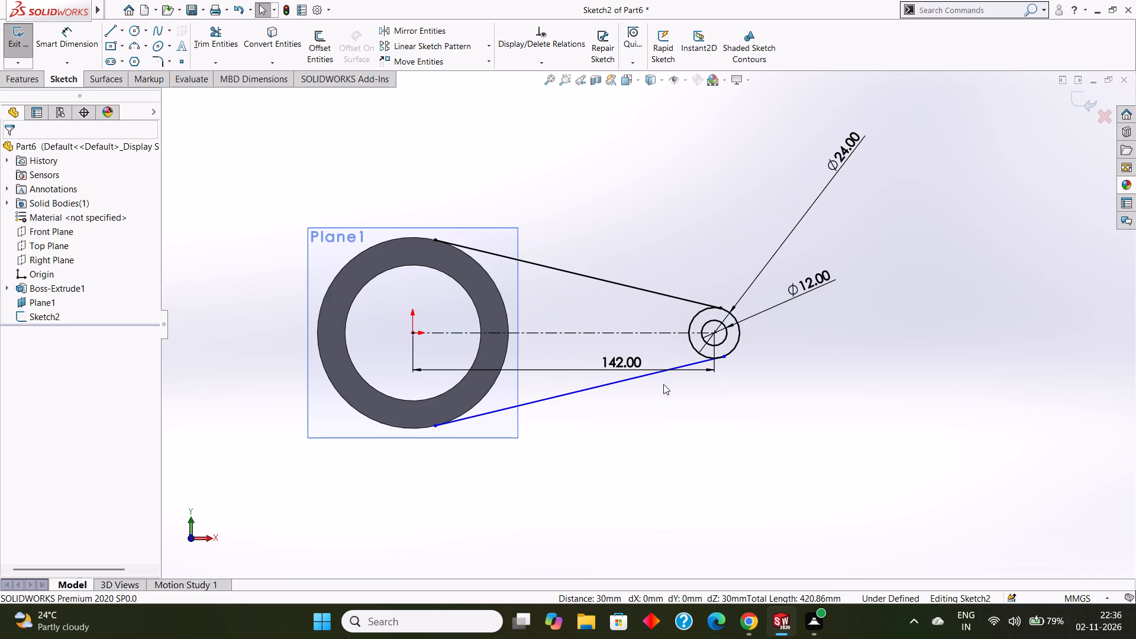
ctrl+click(630, 380)
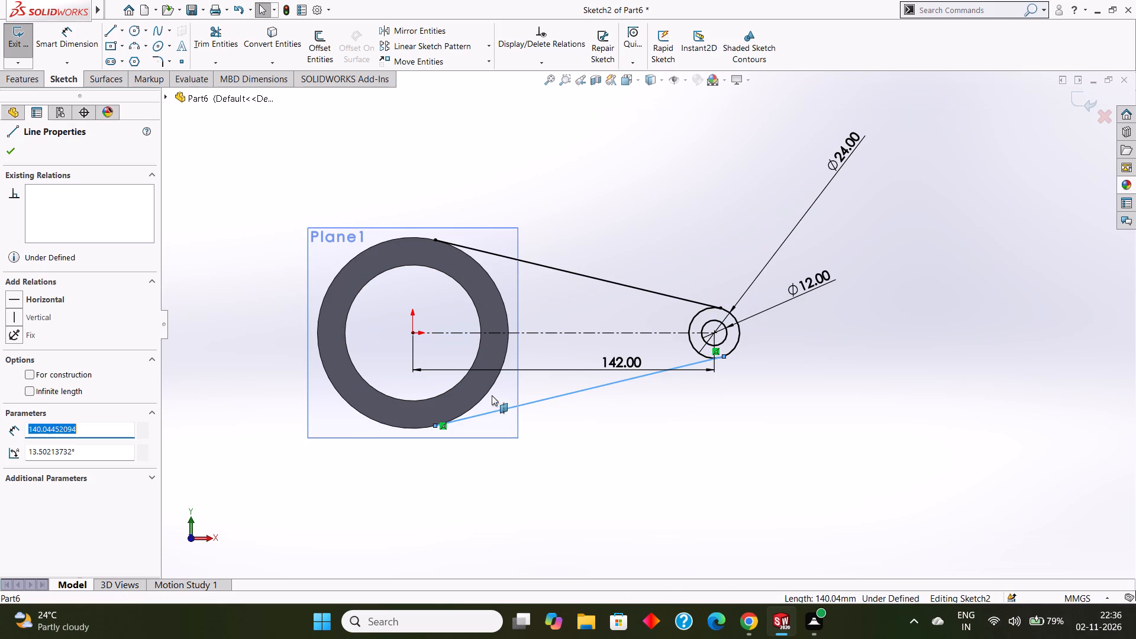
ctrl+click(490, 390)
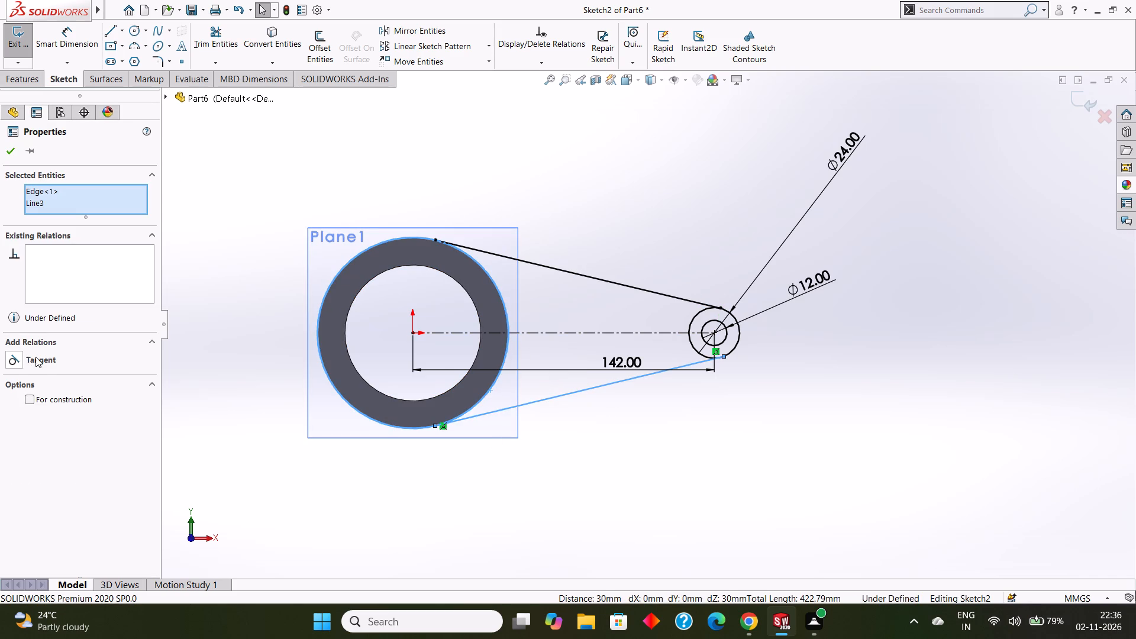
click(35, 357)
click(7, 155)
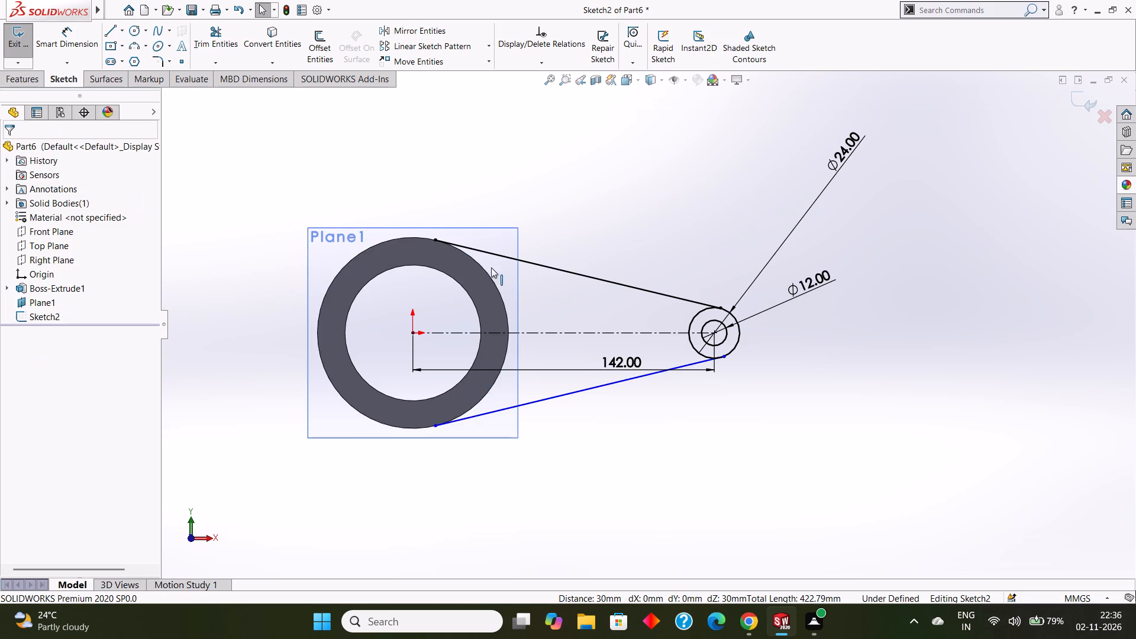
Add a Tangent relation between the lower connecting line and the 24 mm circle.
scroll(520, 282, up, 1)
scroll(679, 349, down, 3)
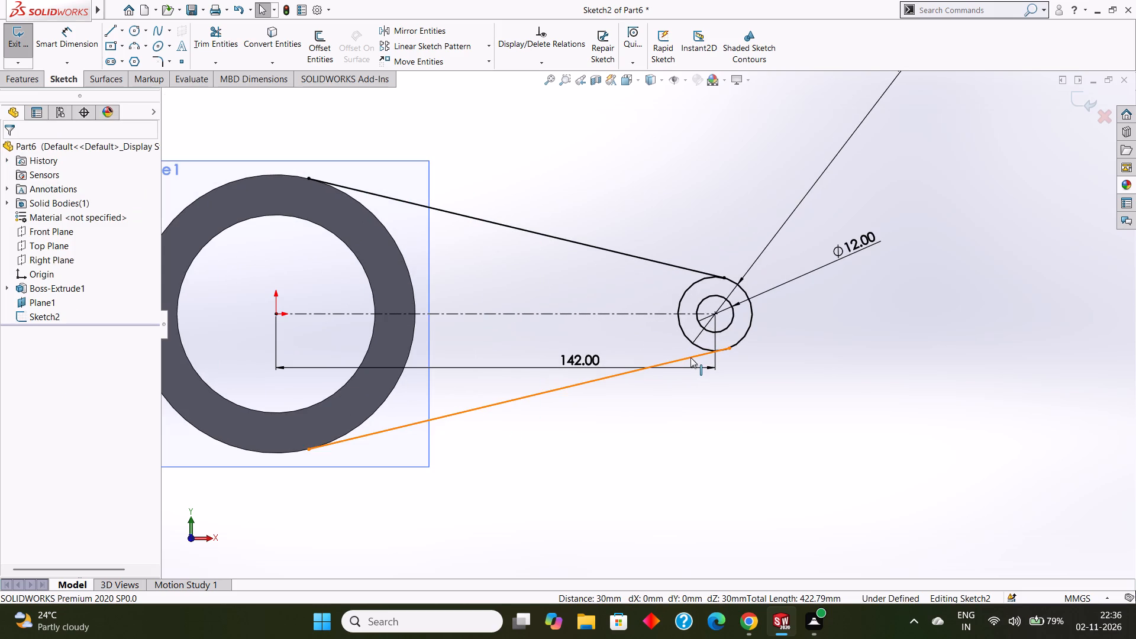
ctrl+click(690, 357)
ctrl+click(744, 334)
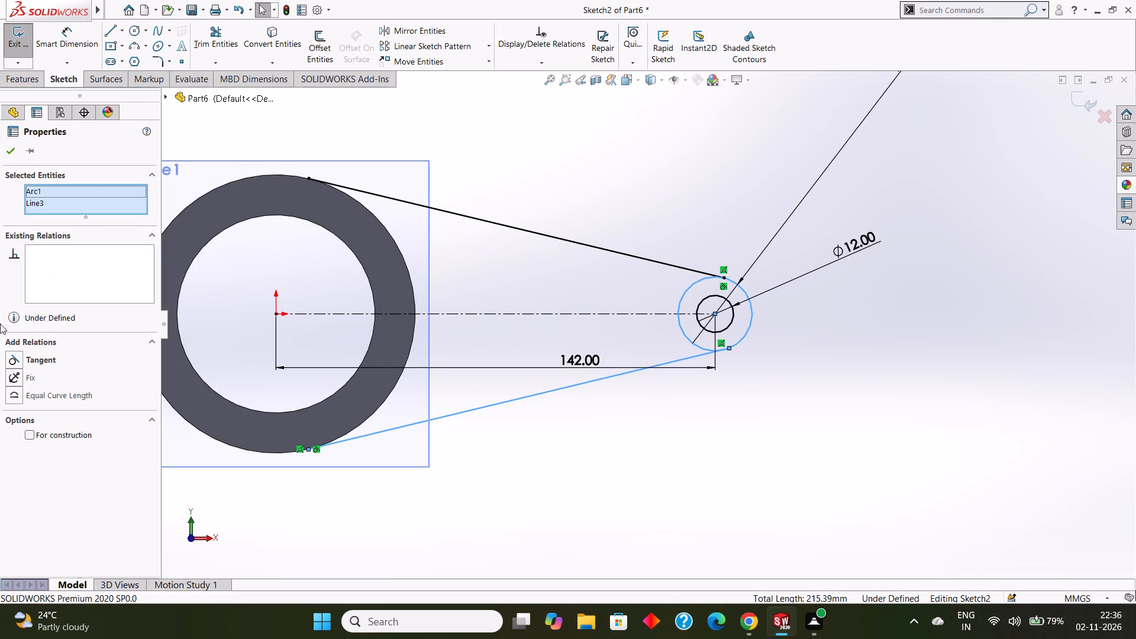
click(31, 357)
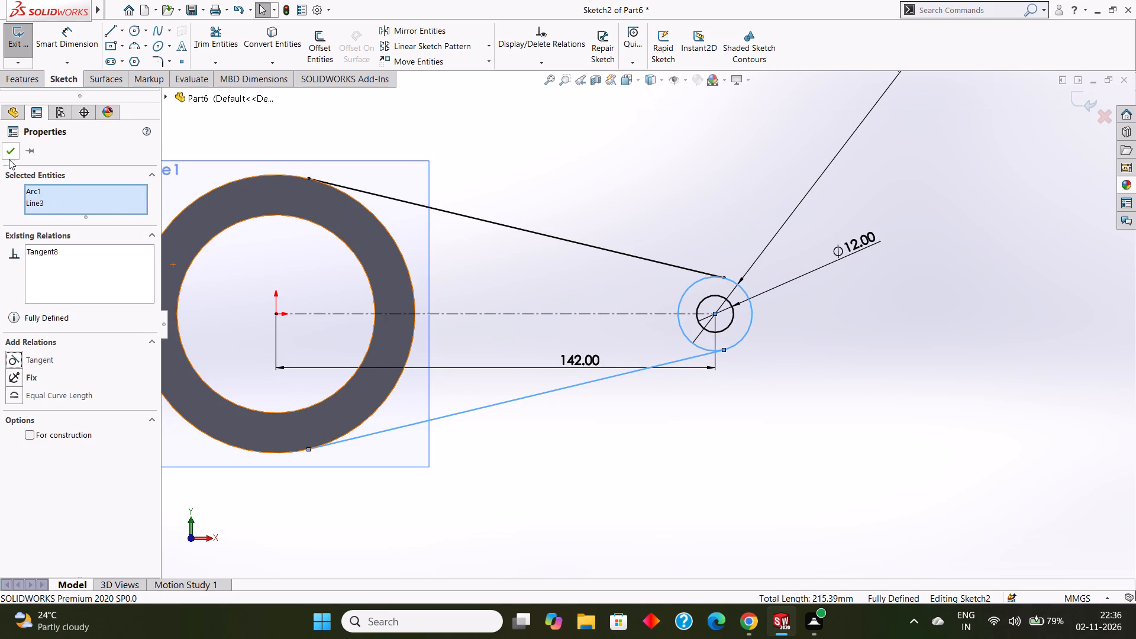
click(9, 156)
scroll(569, 269, up, 3)
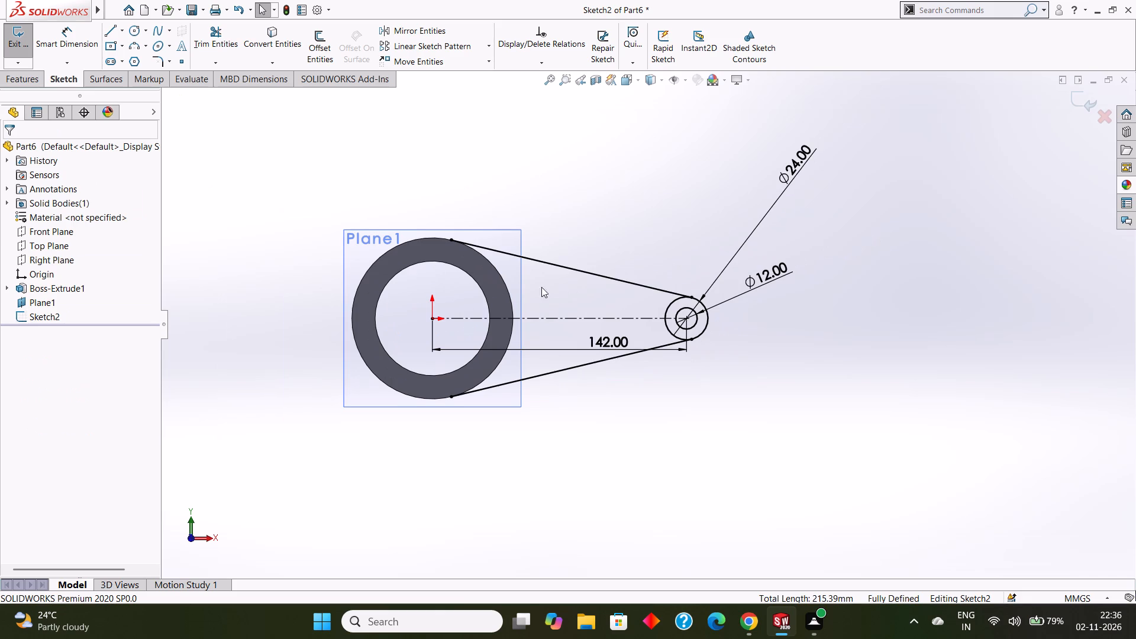
Sketch a circle of radius 45 mm centred on the origin, matching the cylinder's outer edge.
click(135, 27)
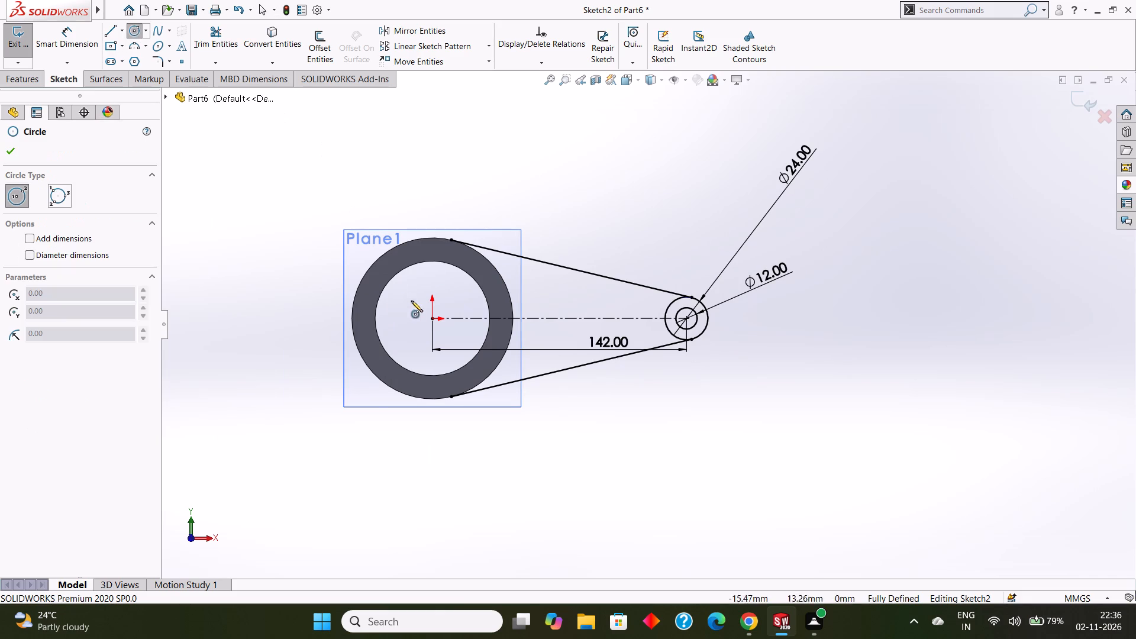
drag(433, 318, 502, 351)
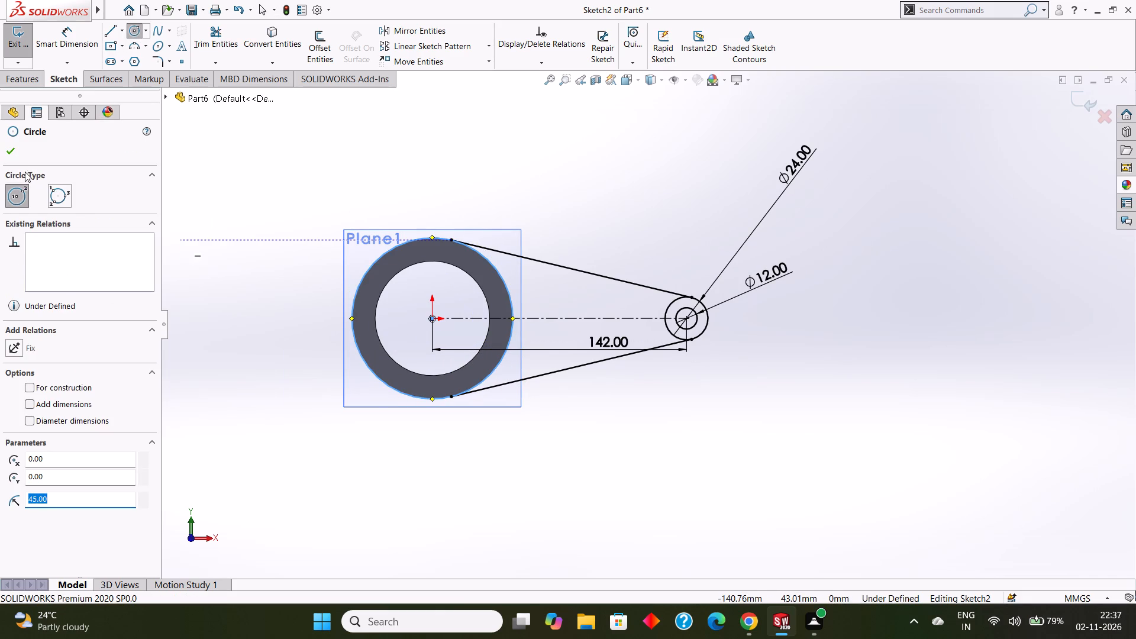
click(13, 143)
Dimension the large circle's diameter, placing the dimension diagonally above and outside it, away from the small circles.
click(60, 49)
scroll(430, 224, up, 1)
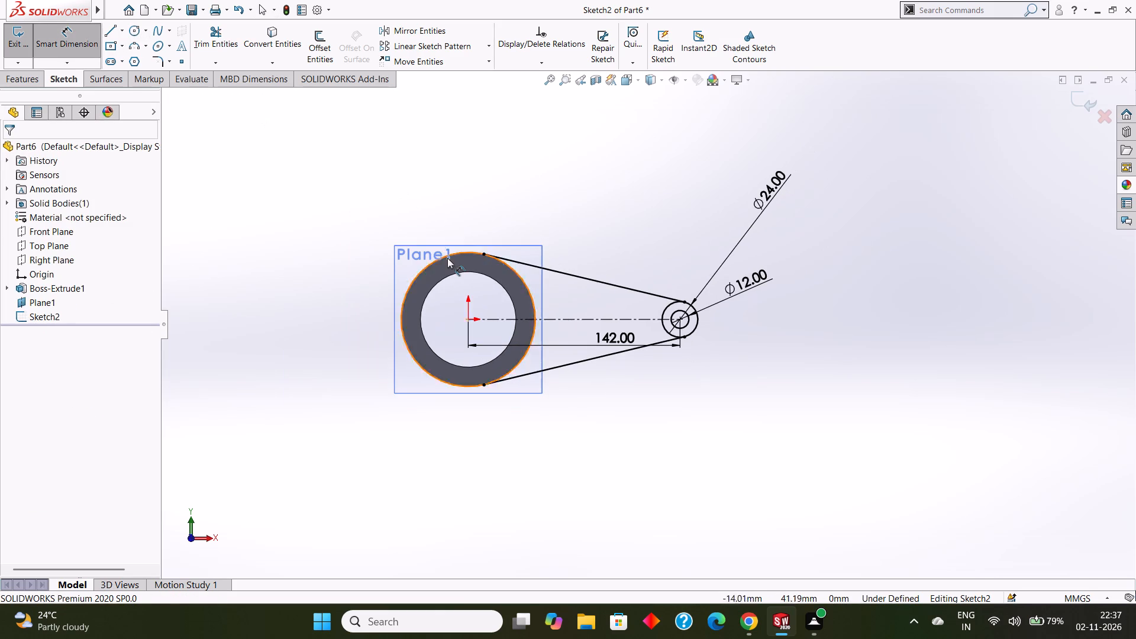
click(429, 267)
click(388, 178)
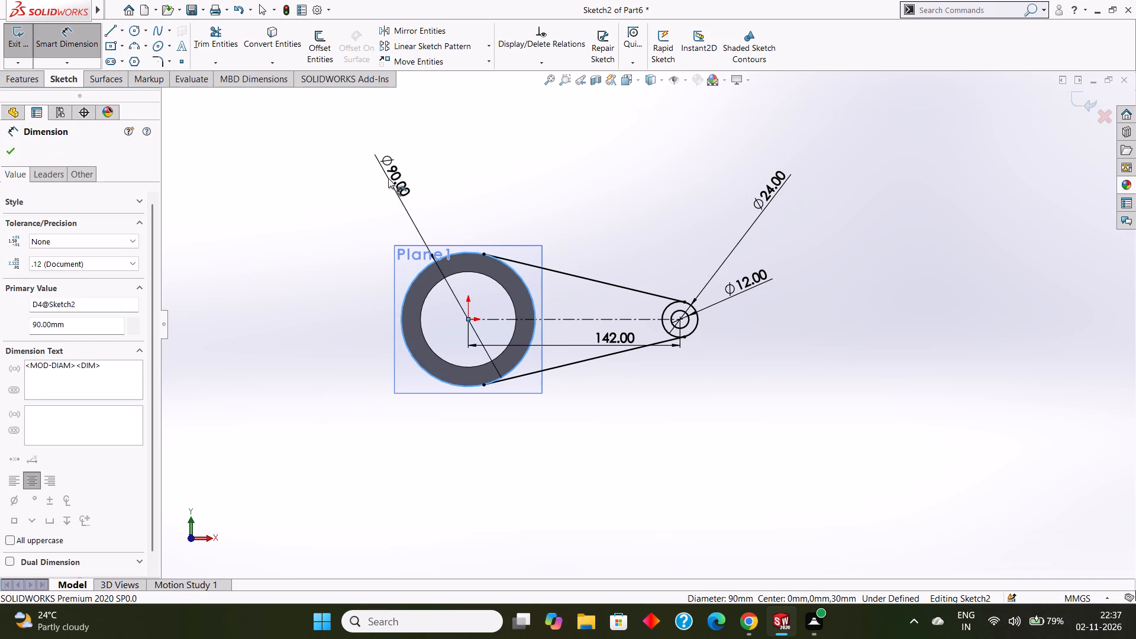
click(337, 161)
click(14, 151)
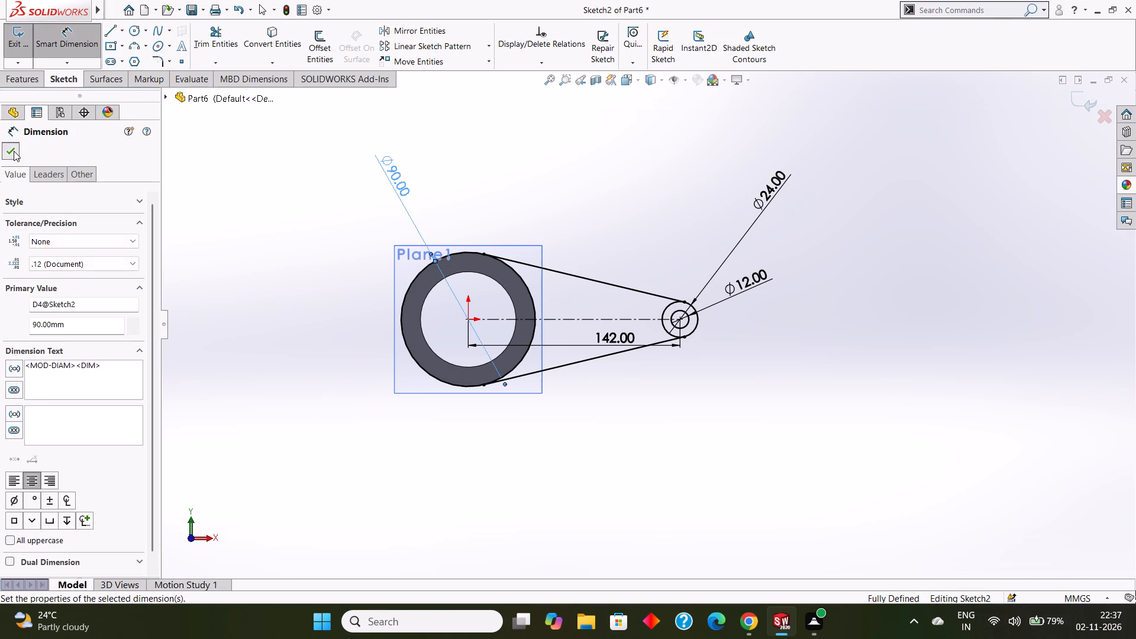
Trim away the large circle's outer arc between the tangent line ends, on the side facing away from the small circles.
scroll(490, 286, down, 3)
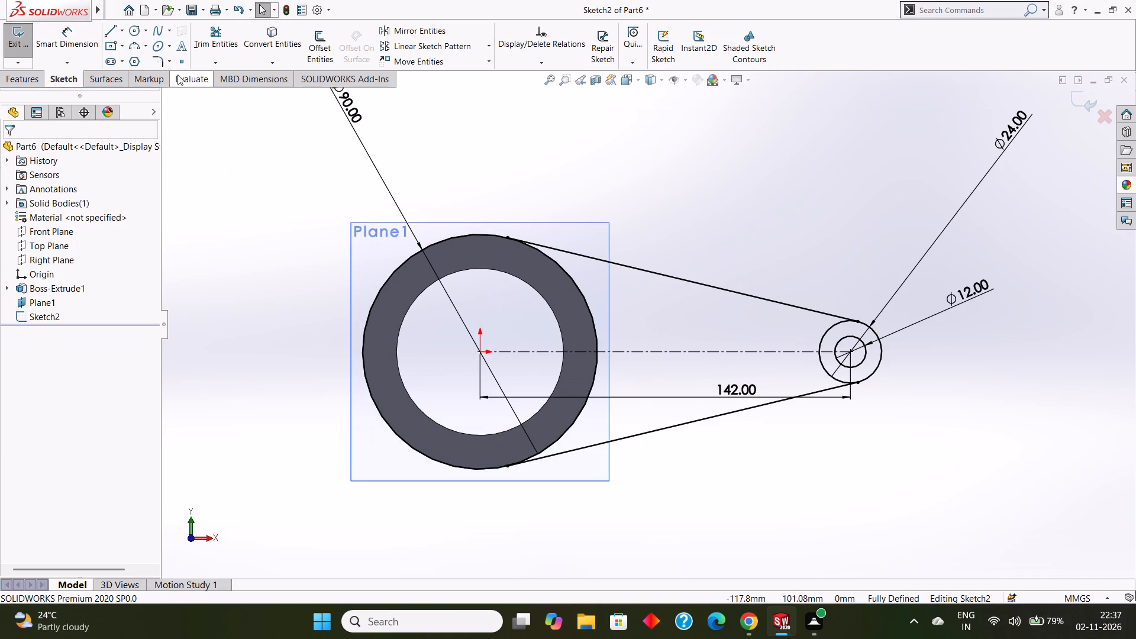
click(215, 48)
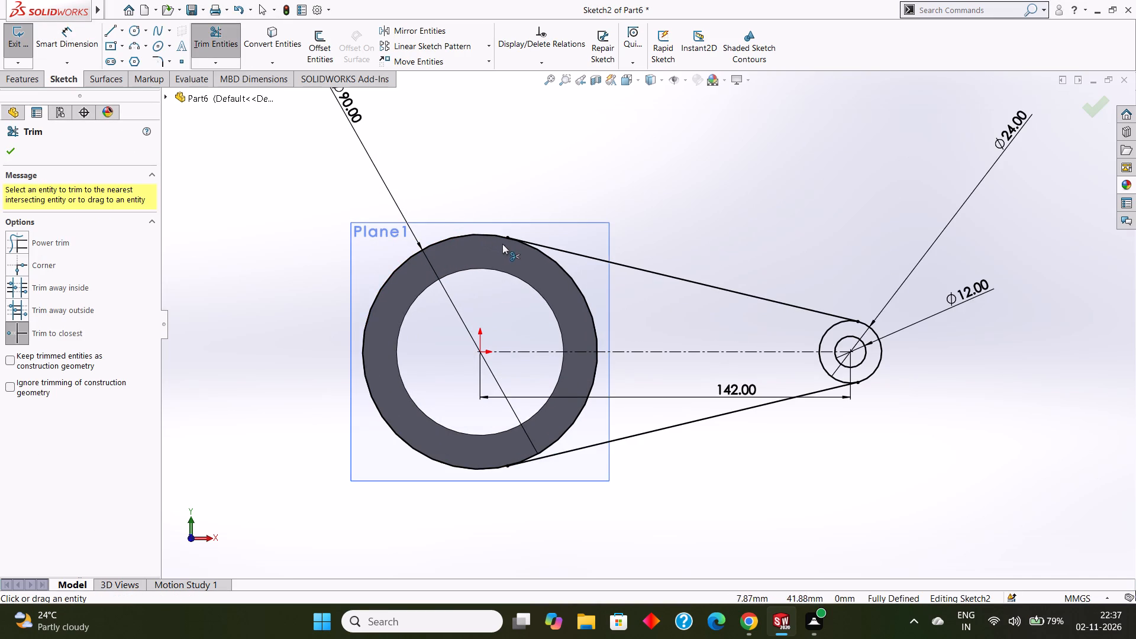
click(450, 239)
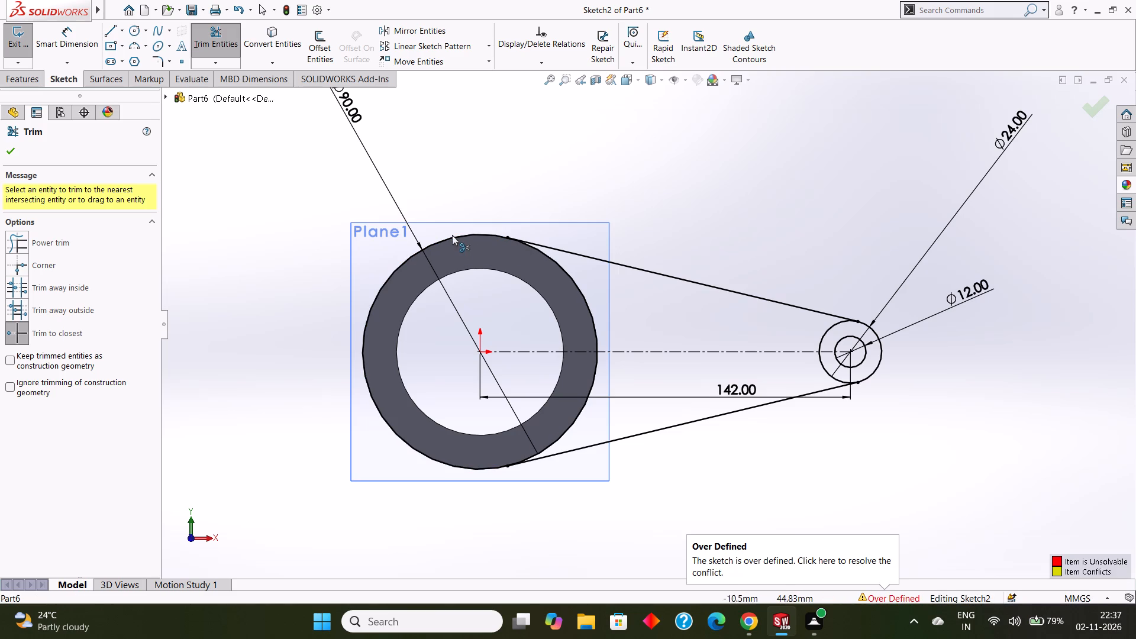
click(463, 234)
scroll(468, 245, up, 1)
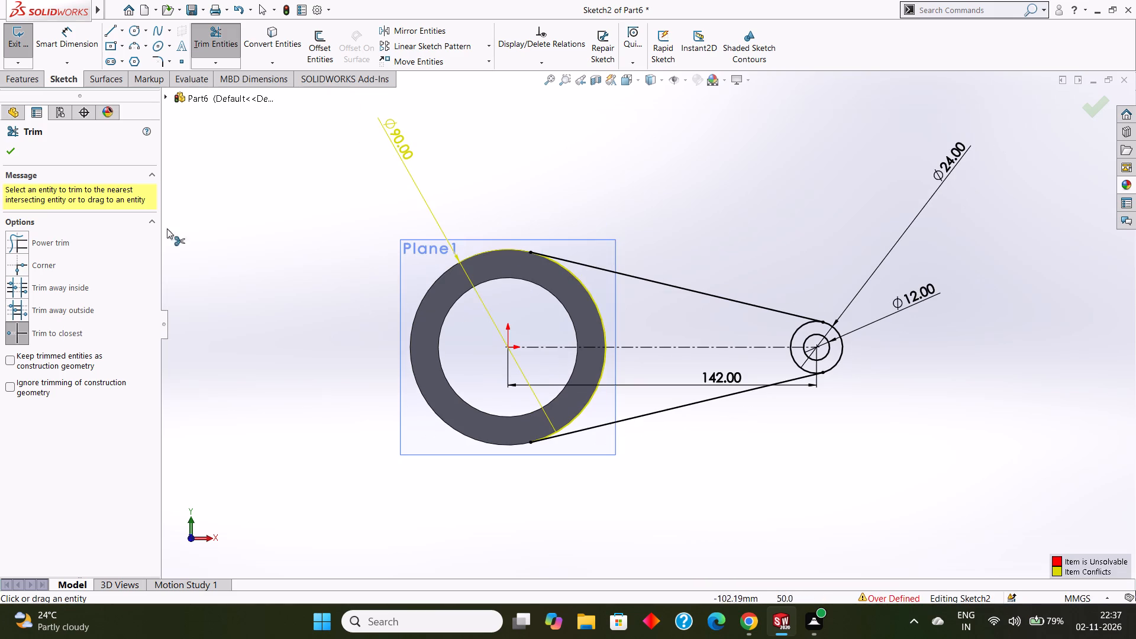
click(5, 154)
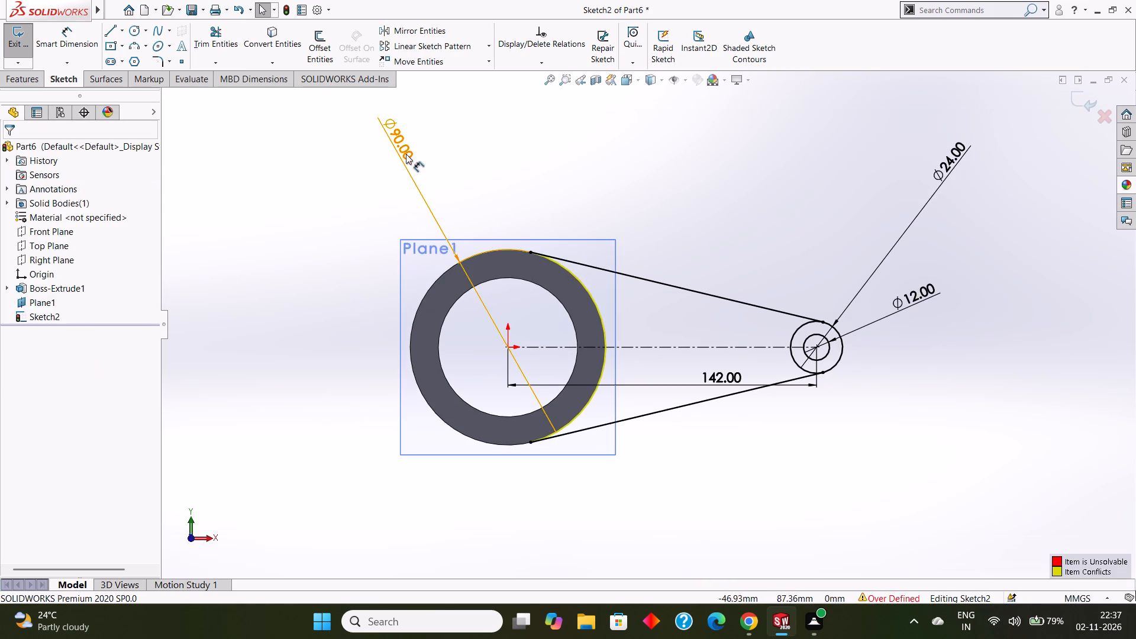
Delete the 90 mm diameter dimension from the large arc.
right_click(405, 145)
click(449, 302)
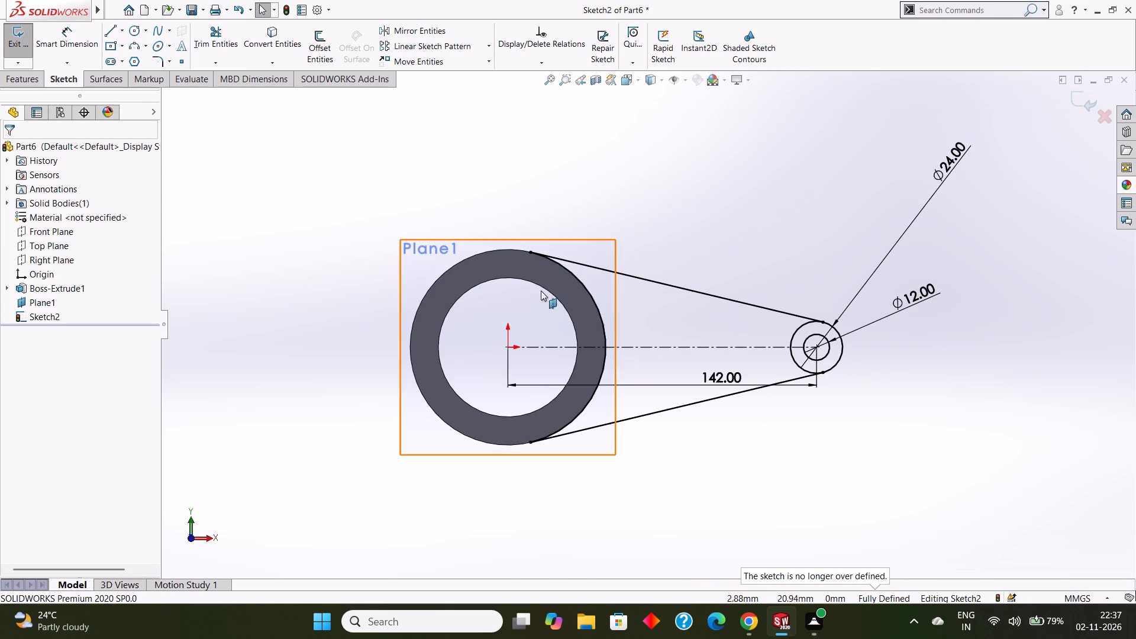
Sketch a circle of radius 55 mm centred on the origin, surrounding the hollow cylinder.
scroll(558, 275, down, 3)
scroll(573, 283, up, 2)
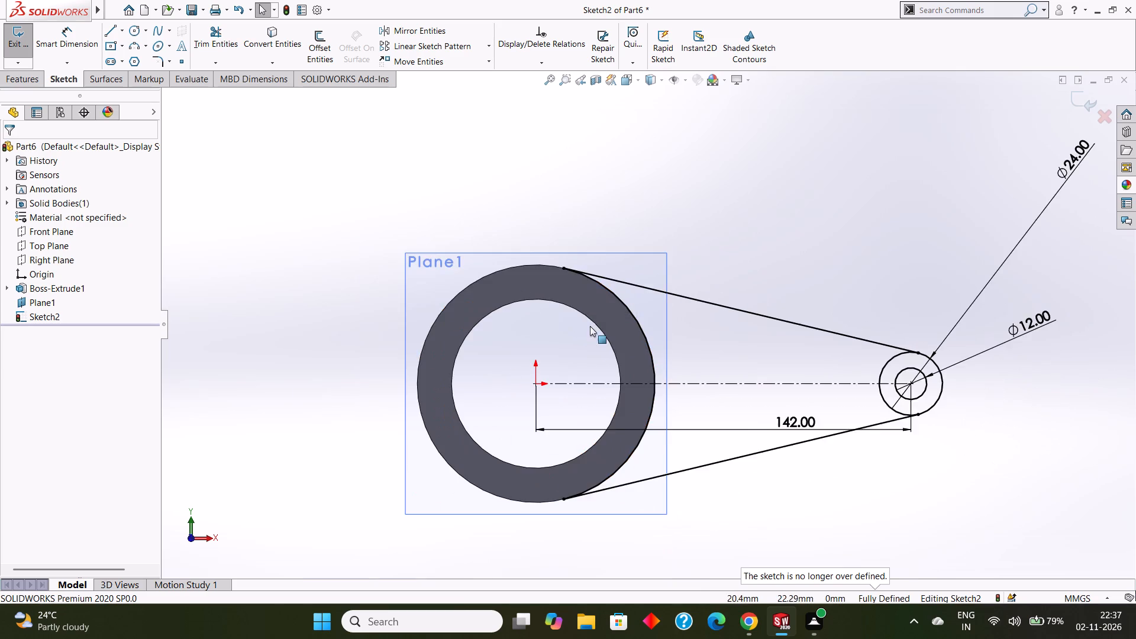
scroll(590, 328, up, 2)
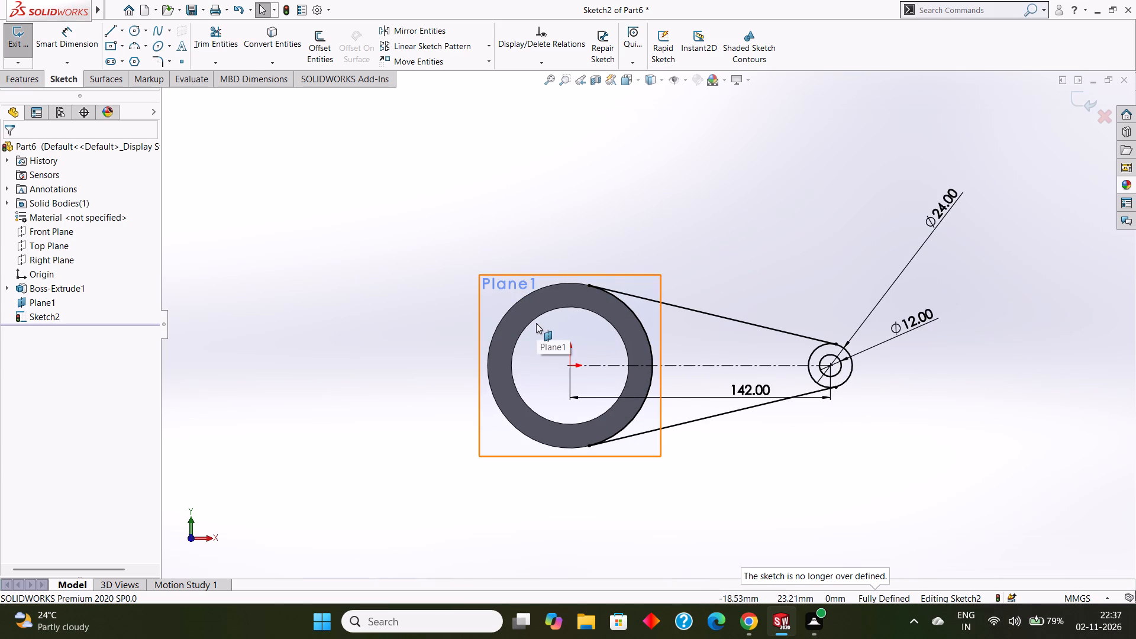
scroll(941, 351, down, 1)
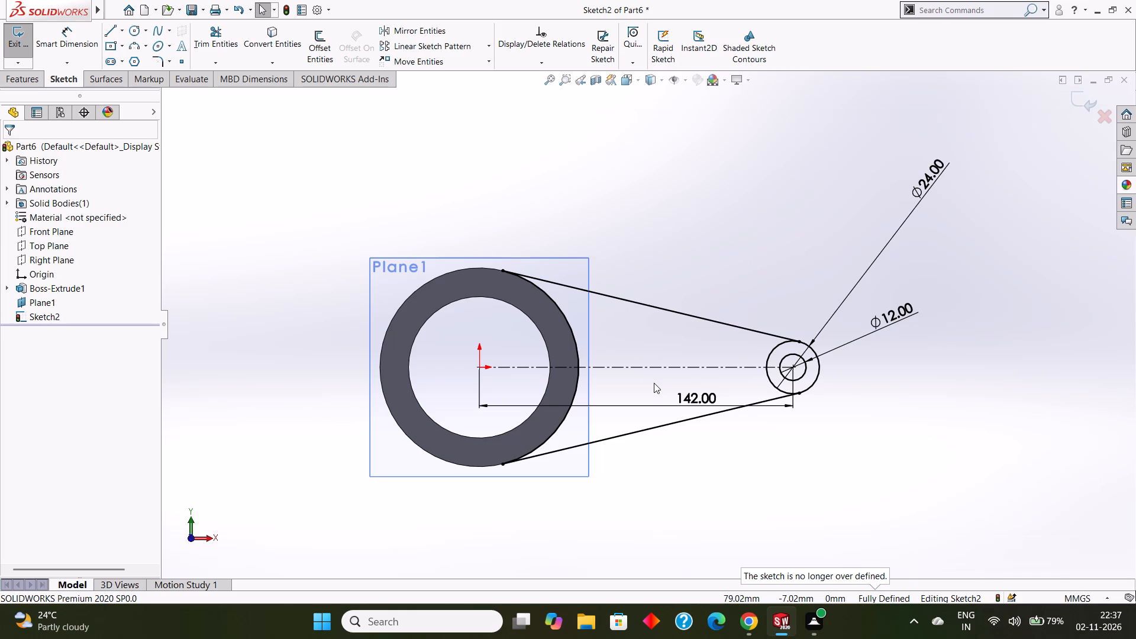
click(140, 32)
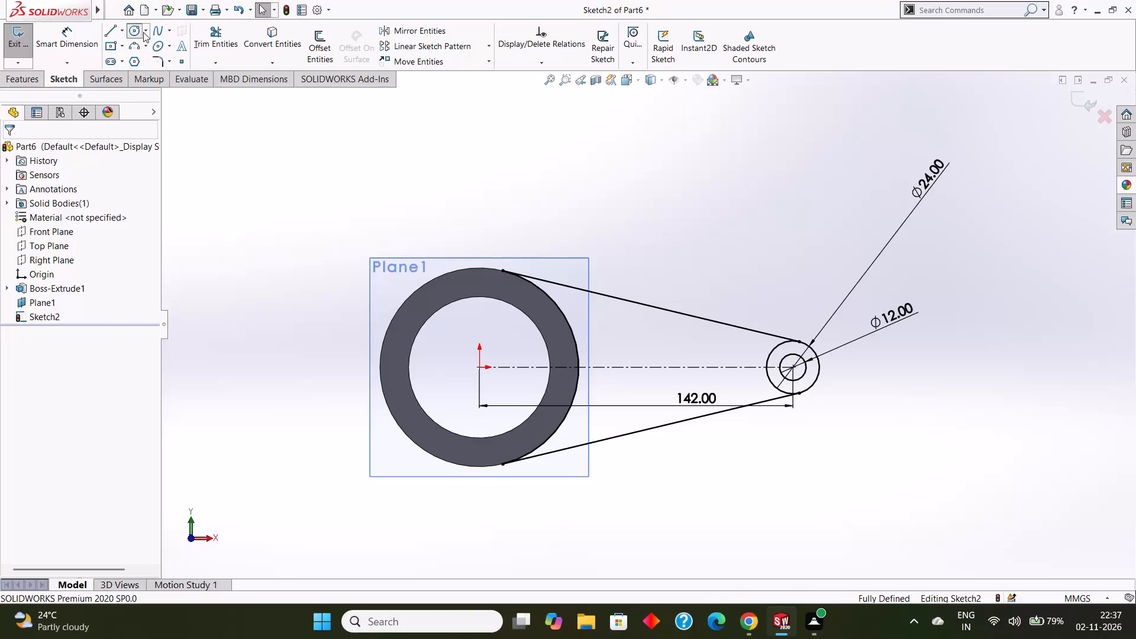
drag(480, 366, 579, 391)
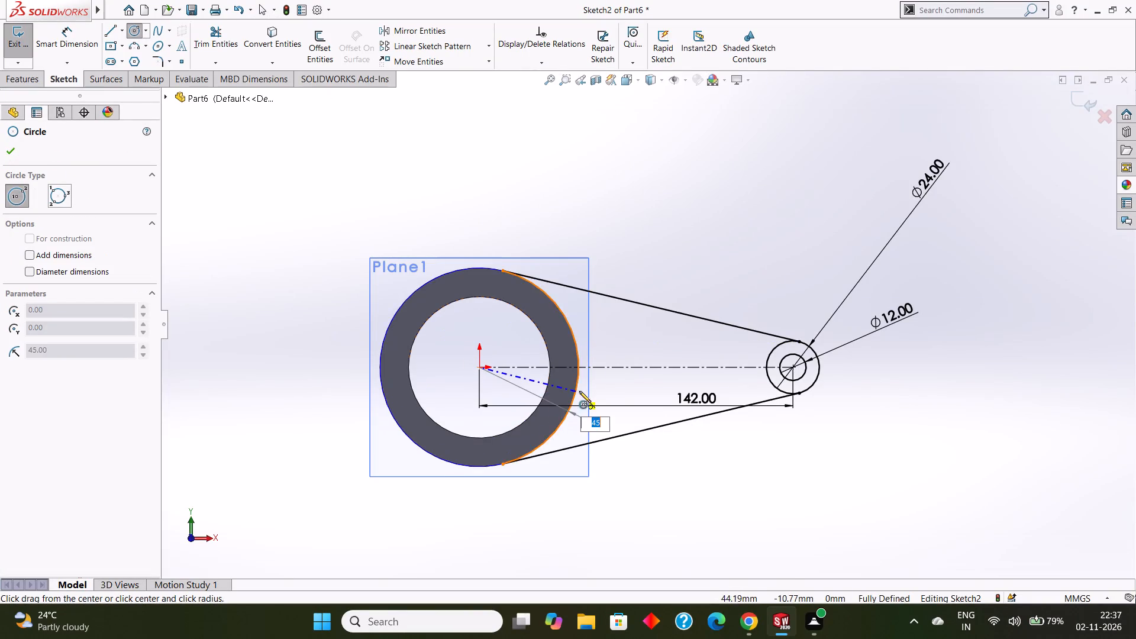
drag(579, 391, 599, 388)
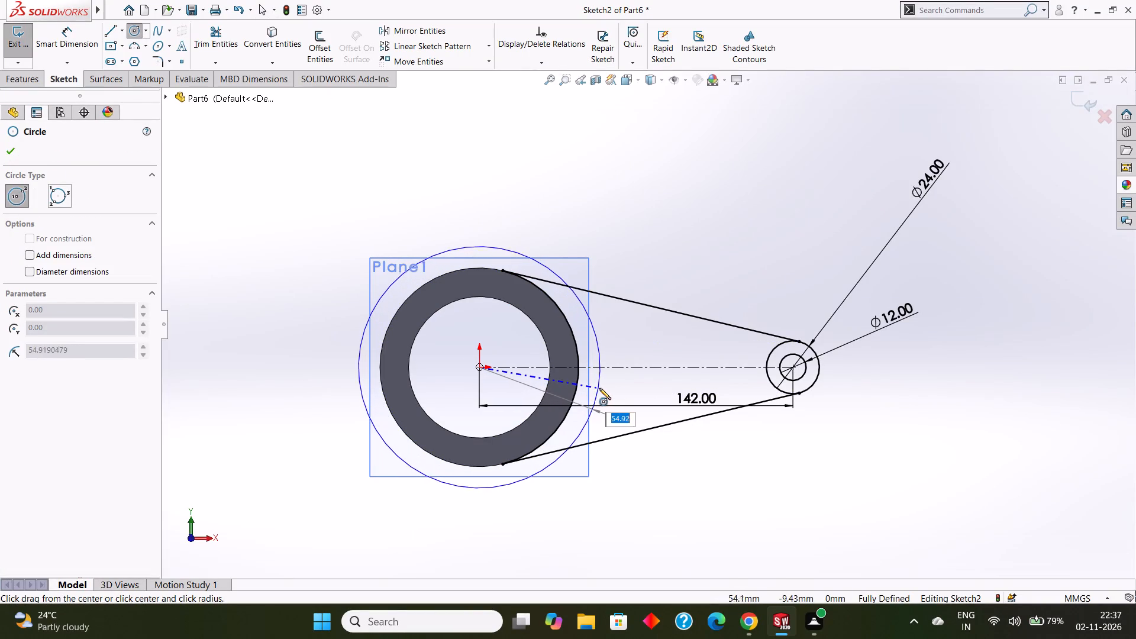
drag(599, 388, 597, 387)
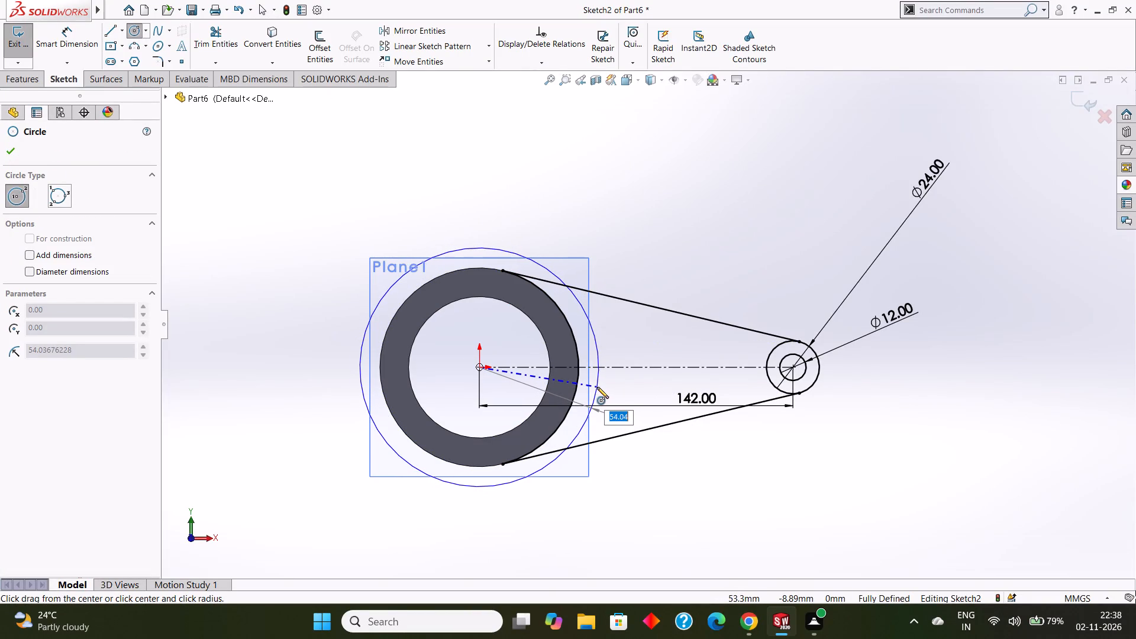
drag(597, 387, 596, 387)
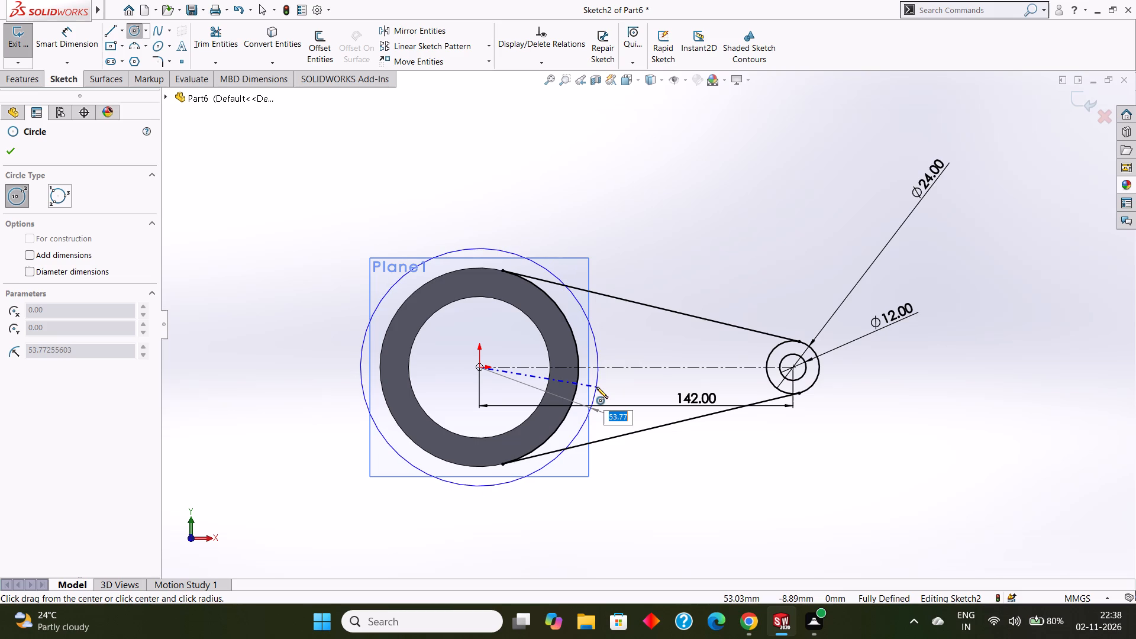
drag(596, 387, 600, 385)
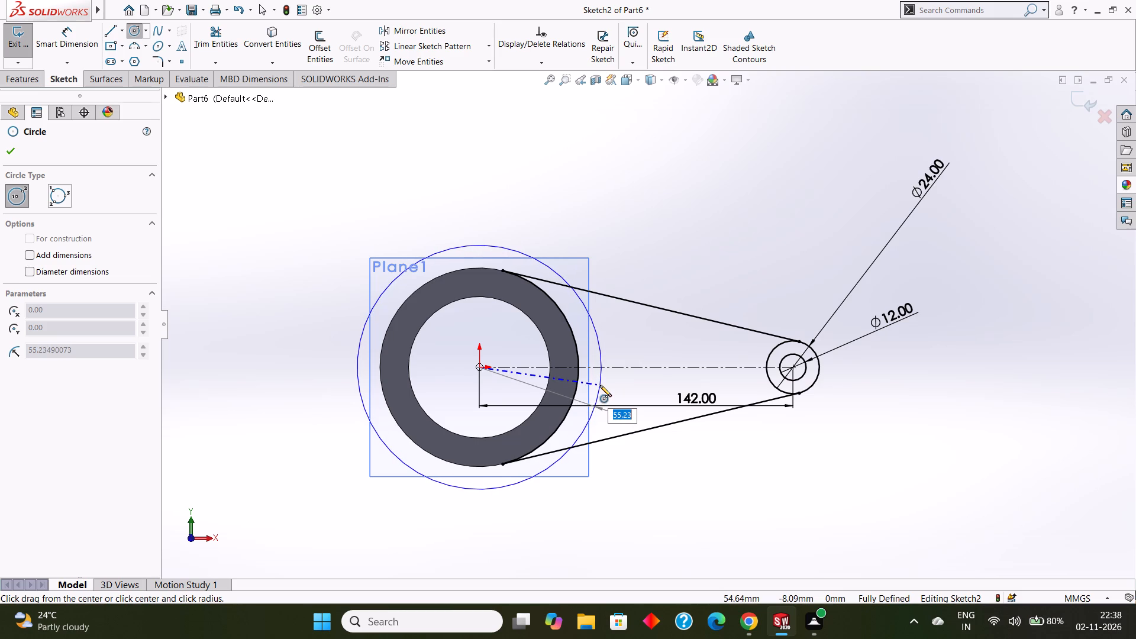
drag(600, 385, 603, 384)
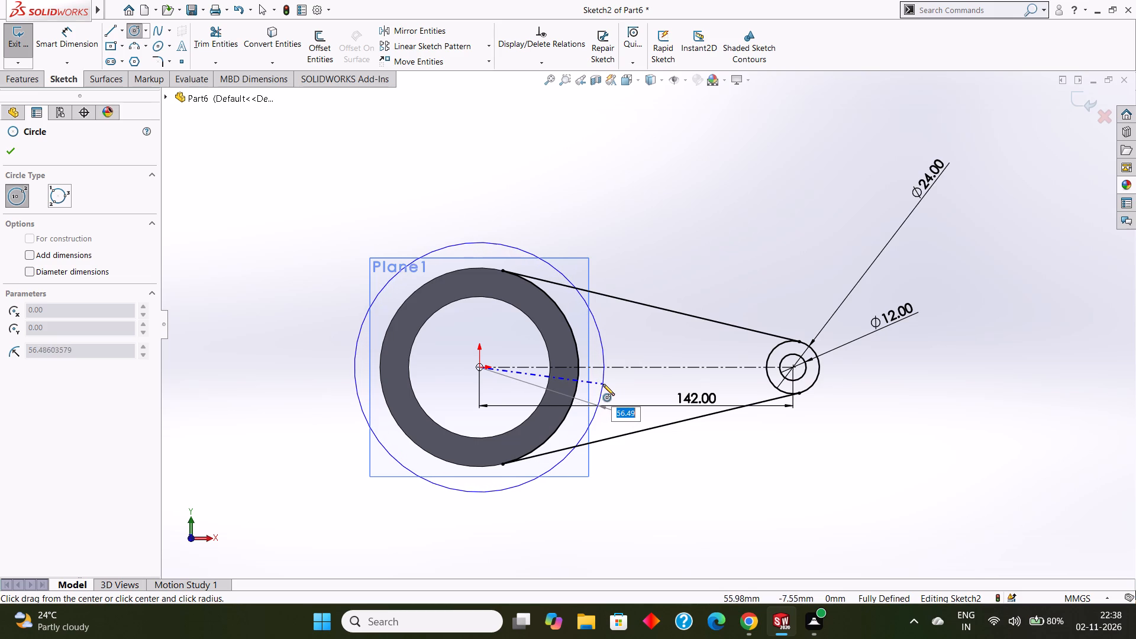
drag(603, 384, 609, 385)
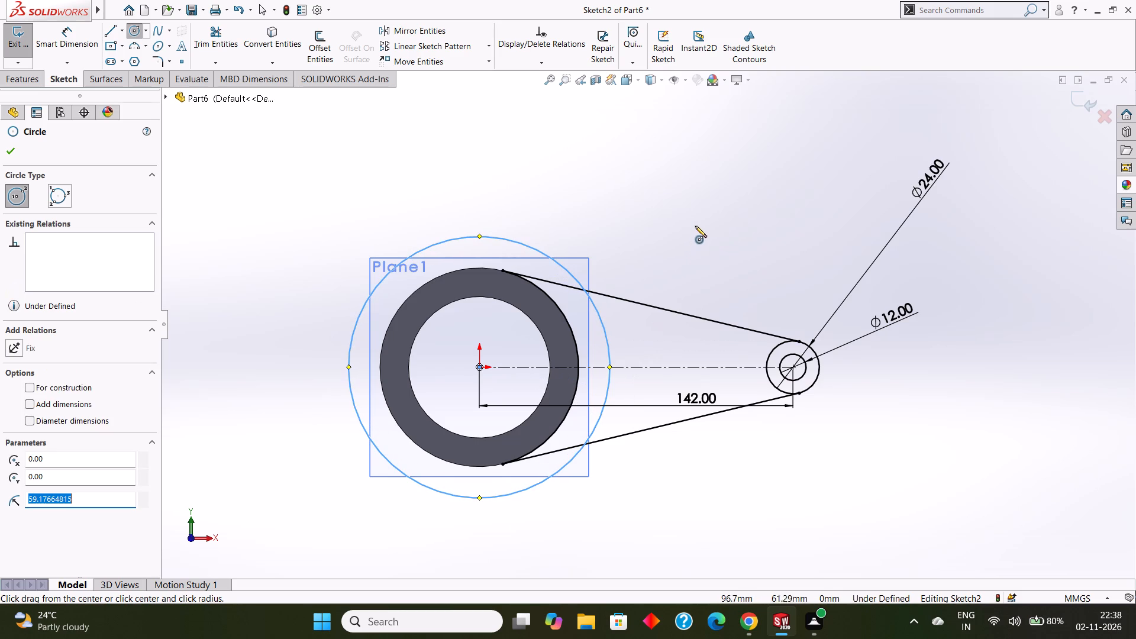
key(BackSpace)
text(55)
key(Return)
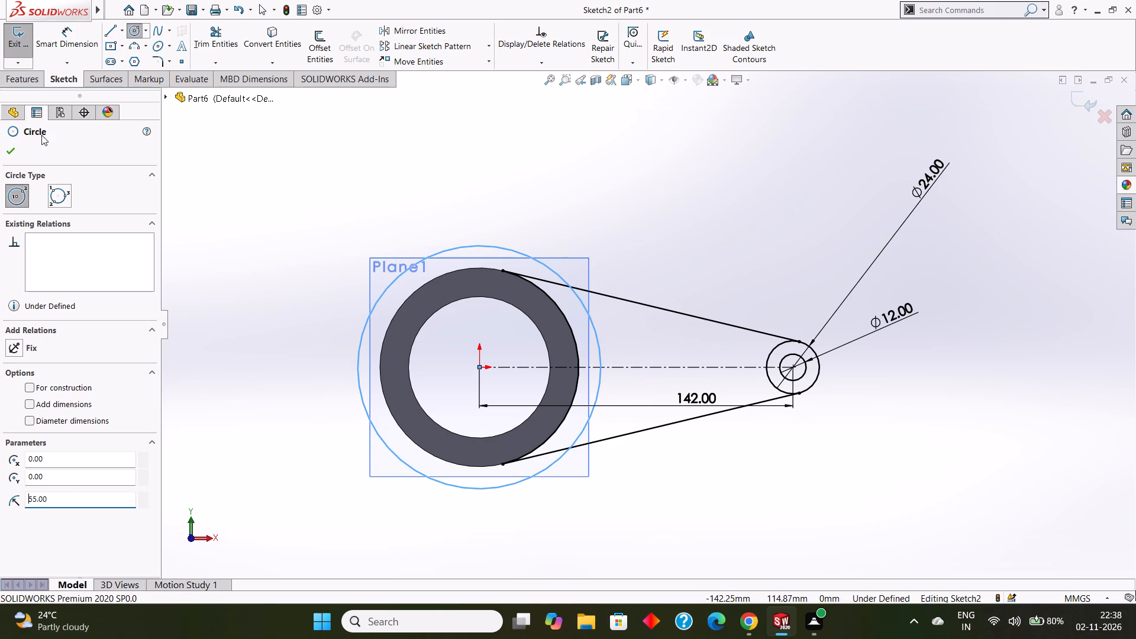
click(19, 149)
Dimension the new surrounding circle's diameter, placing the dimension above the circle.
click(73, 31)
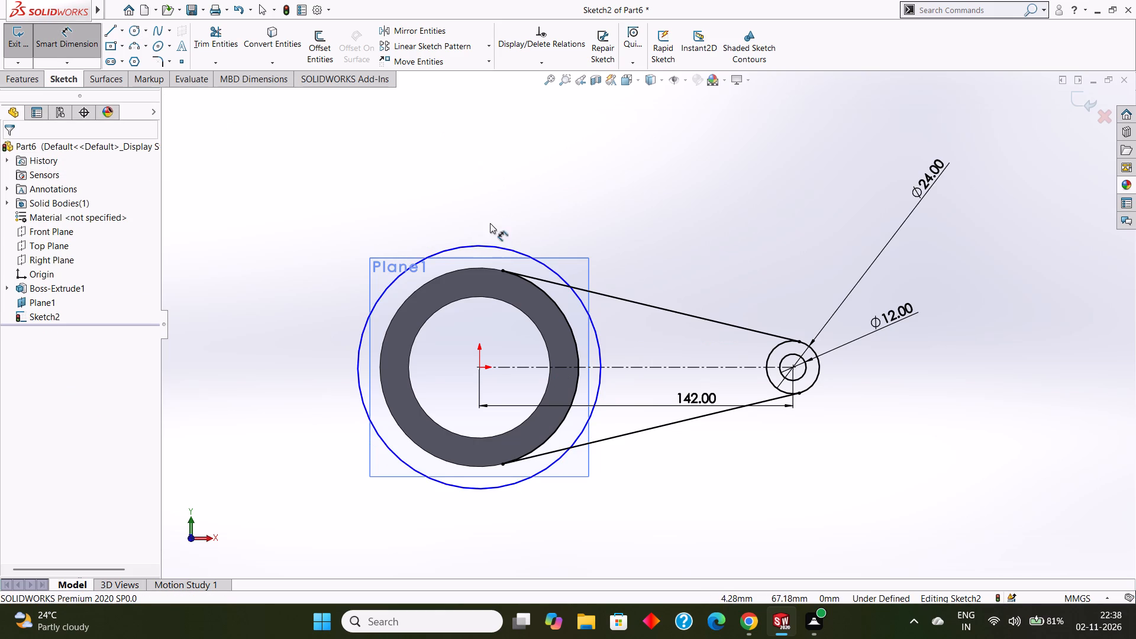
click(493, 244)
click(495, 167)
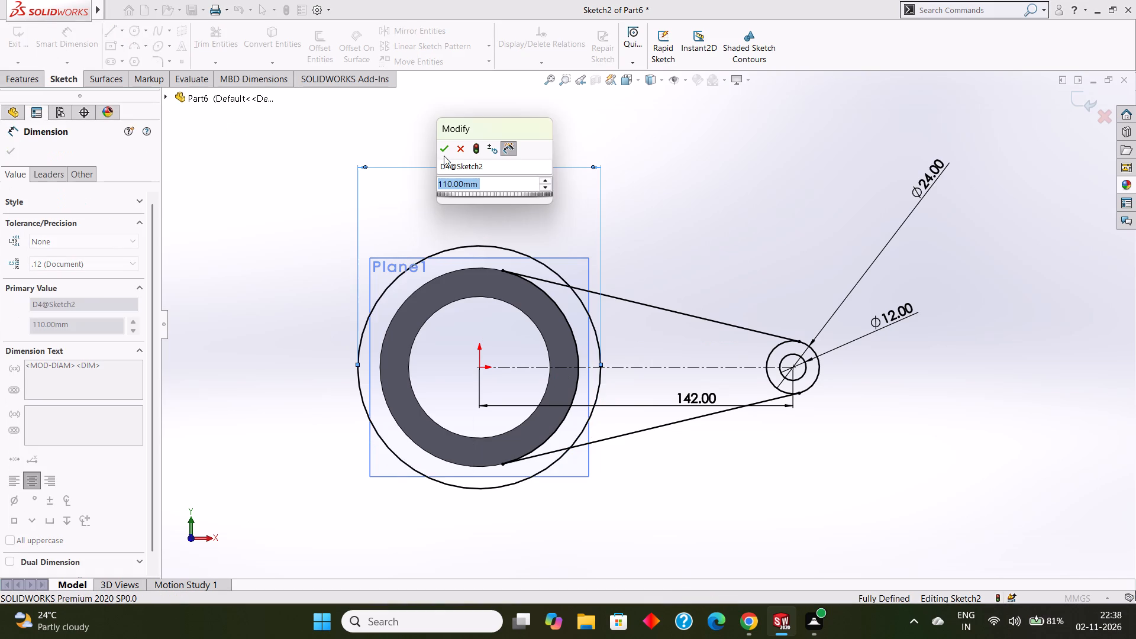
click(444, 153)
click(12, 154)
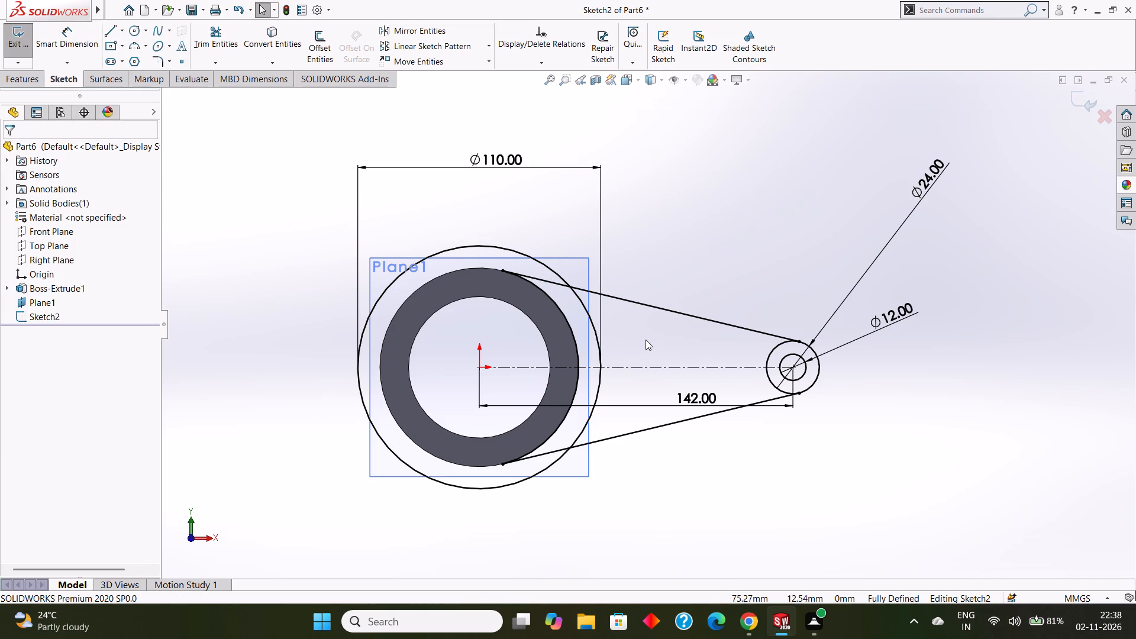
Sketch a circle of radius 3 mm just below the upper tangent line, beside the 110 mm circle on the arm side.
click(133, 31)
scroll(666, 327, down, 2)
drag(582, 315, 596, 332)
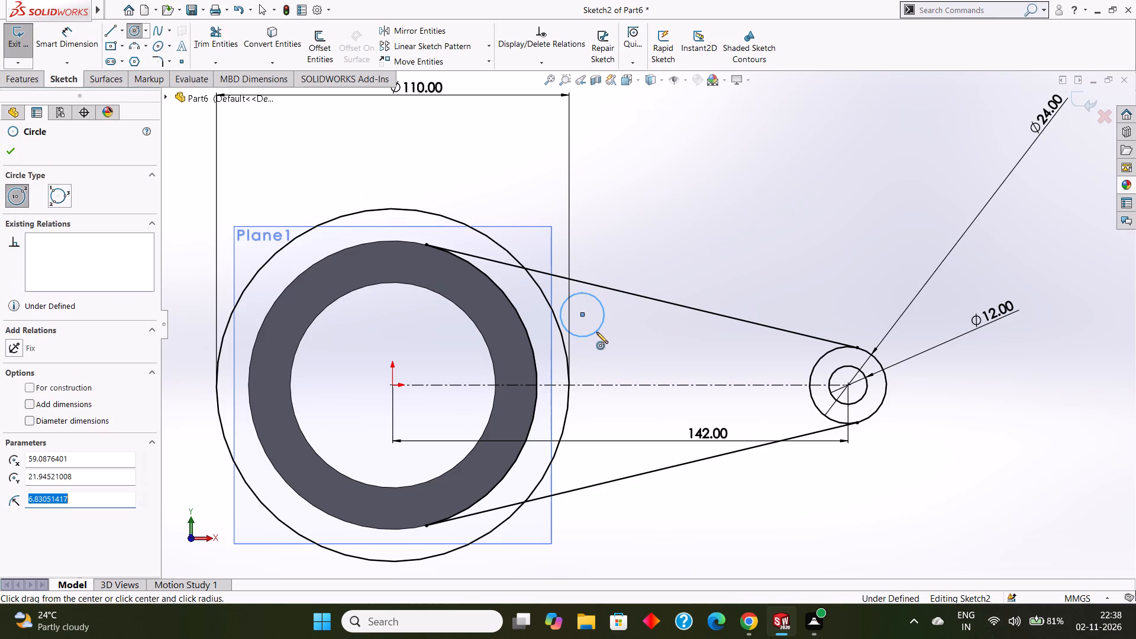
key(BackSpace)
key(3)
key(Return)
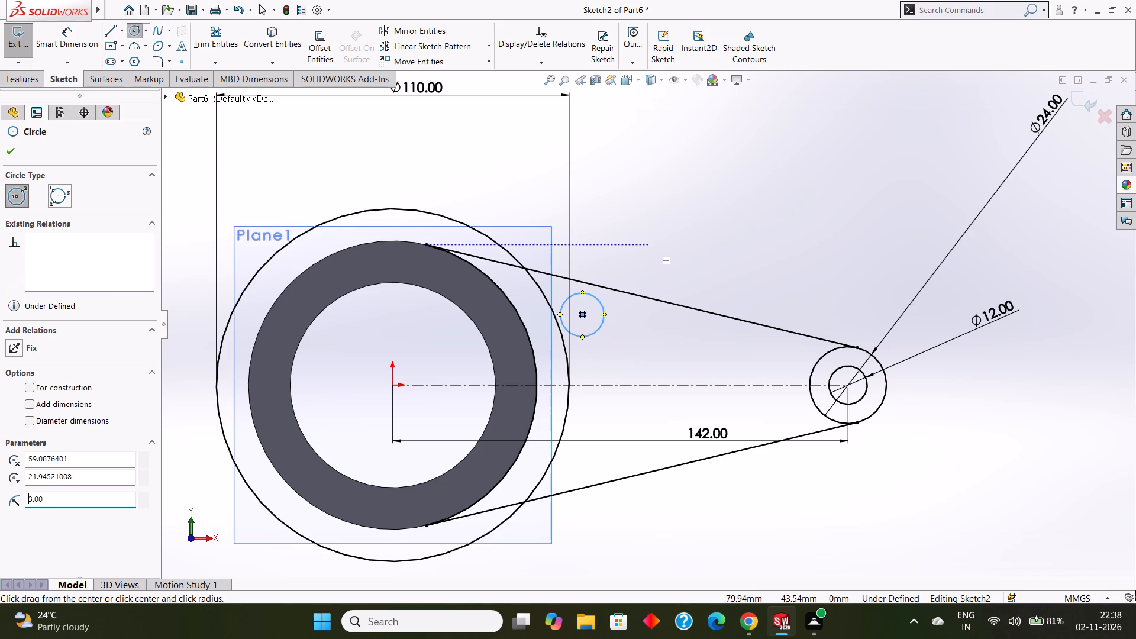
key(Escape)
key(Escape)
Add a Tangent relation between the 3 mm radius circle and the upper connecting line.
click(586, 307)
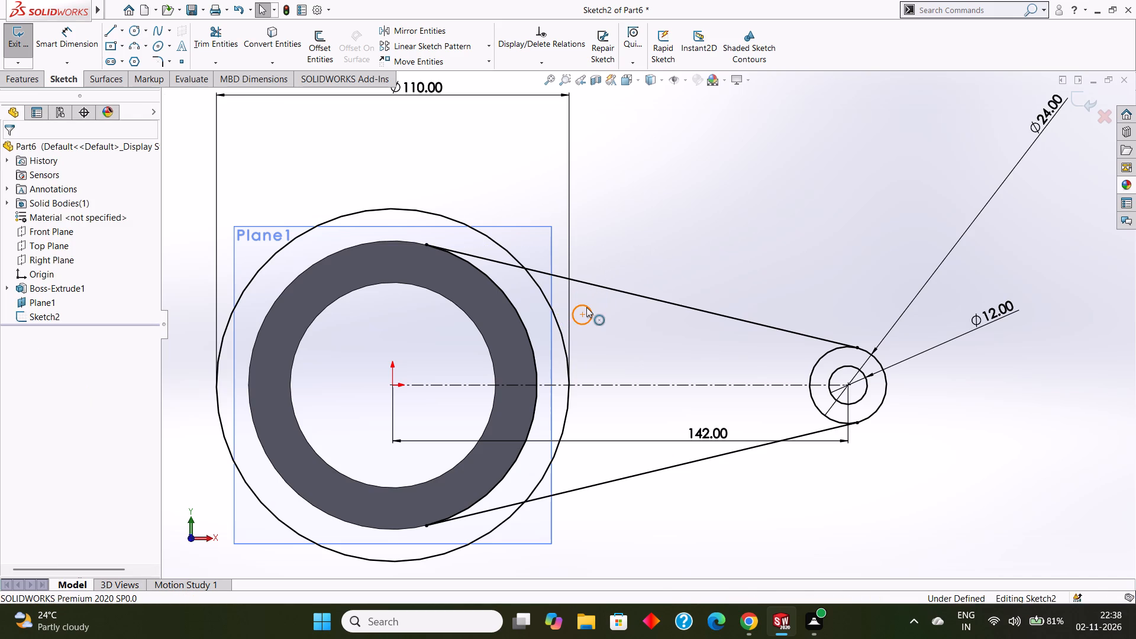
ctrl+click(558, 277)
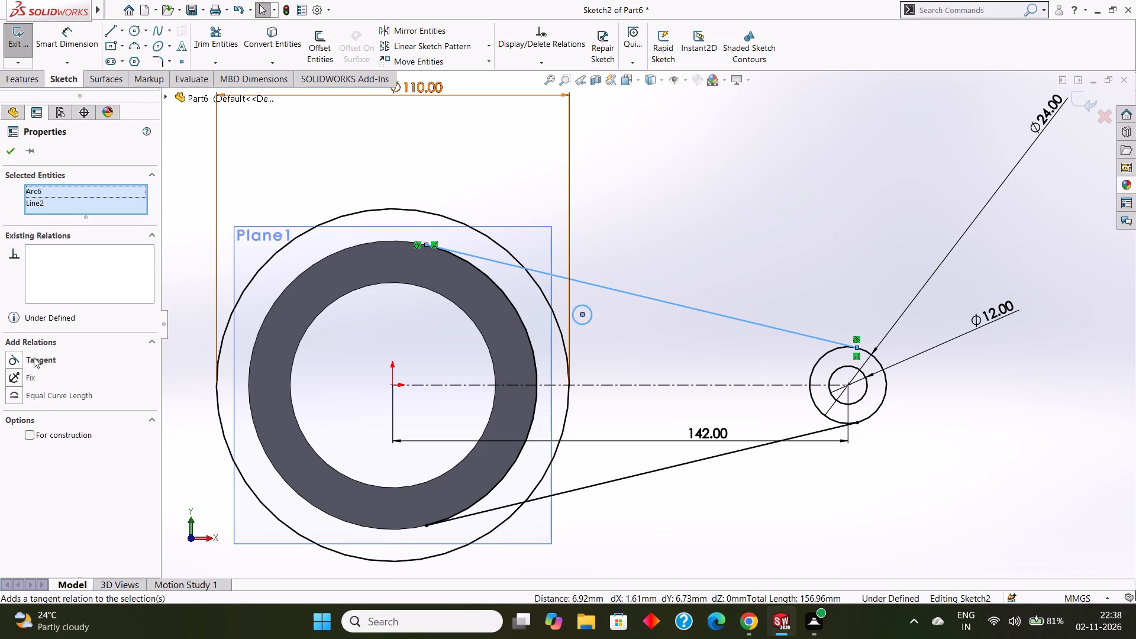
click(34, 357)
click(12, 159)
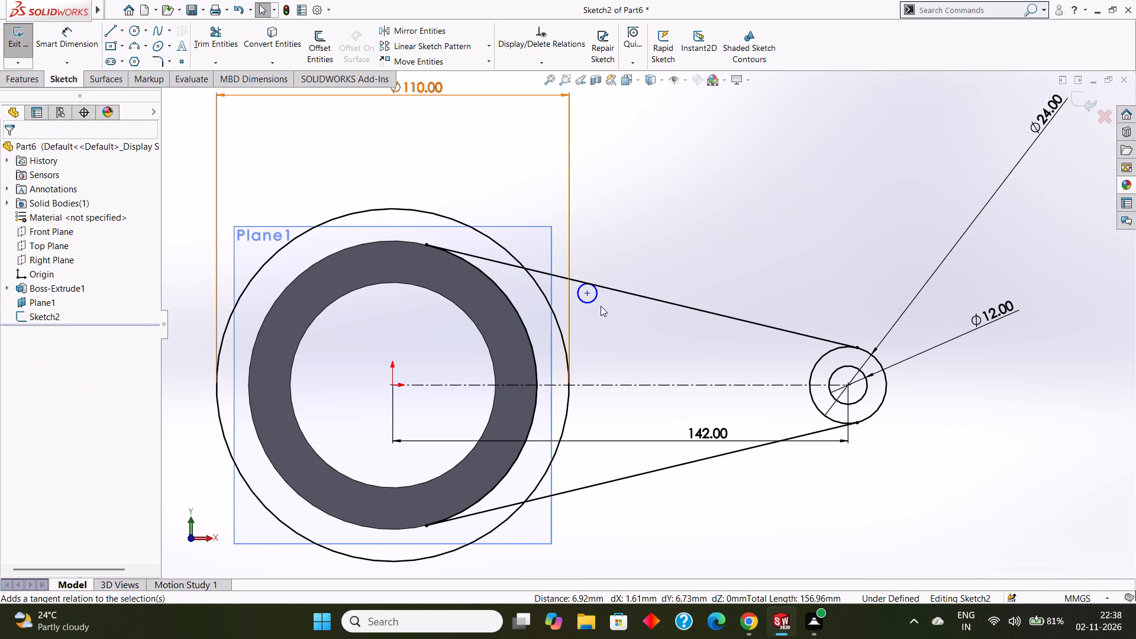
Add a Tangent relation between the 3 mm radius circle and the 110 mm circle.
ctrl+click(596, 299)
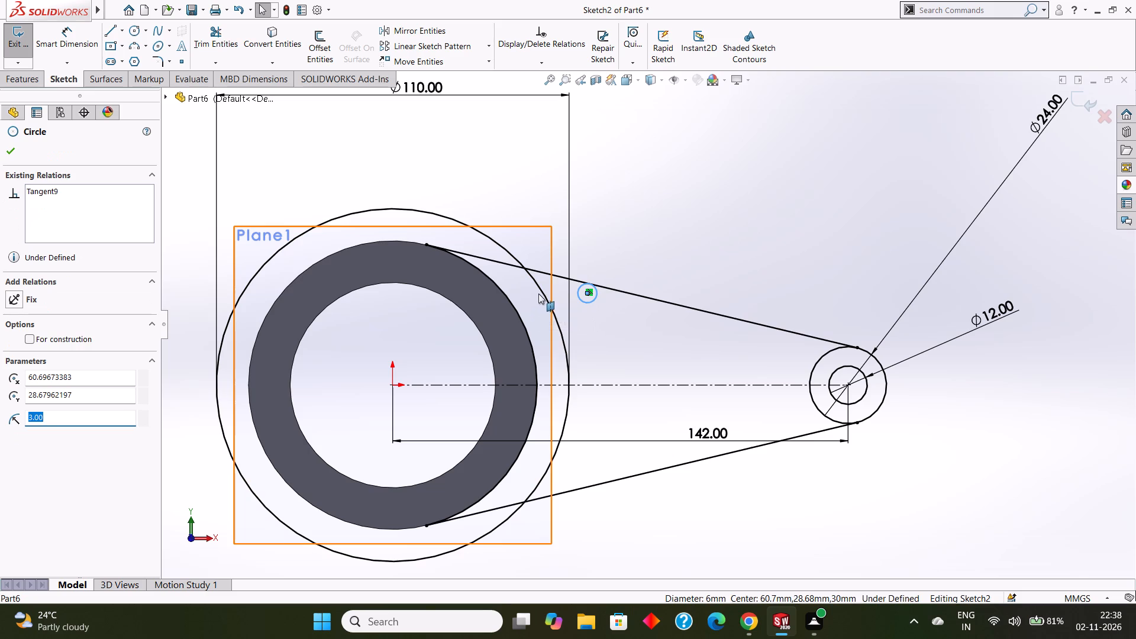
ctrl+click(540, 289)
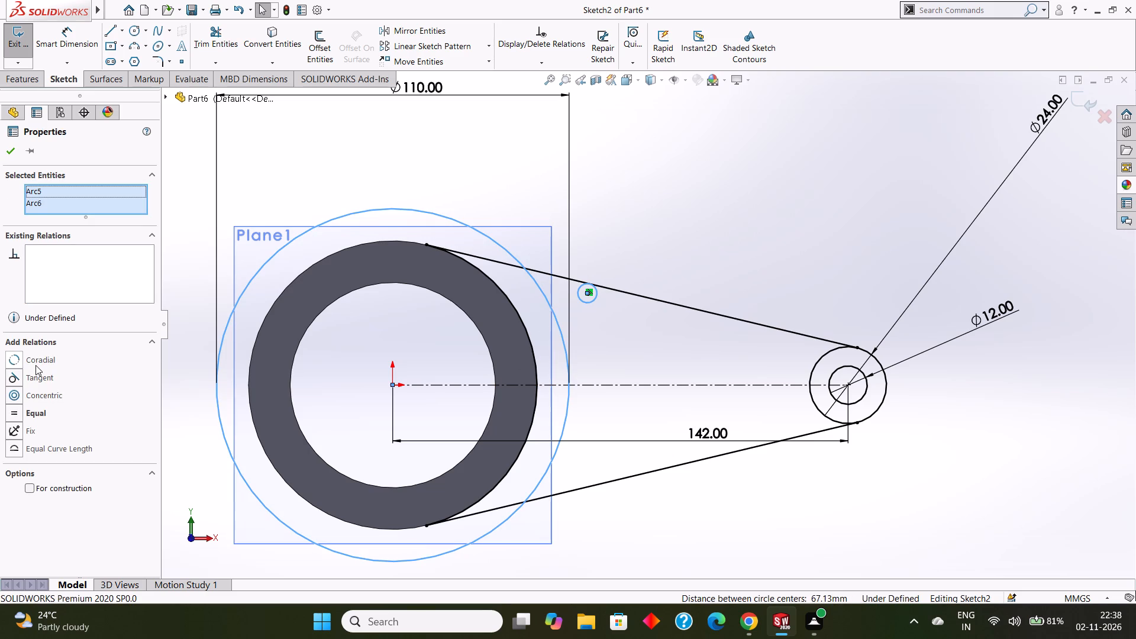
click(38, 383)
click(15, 149)
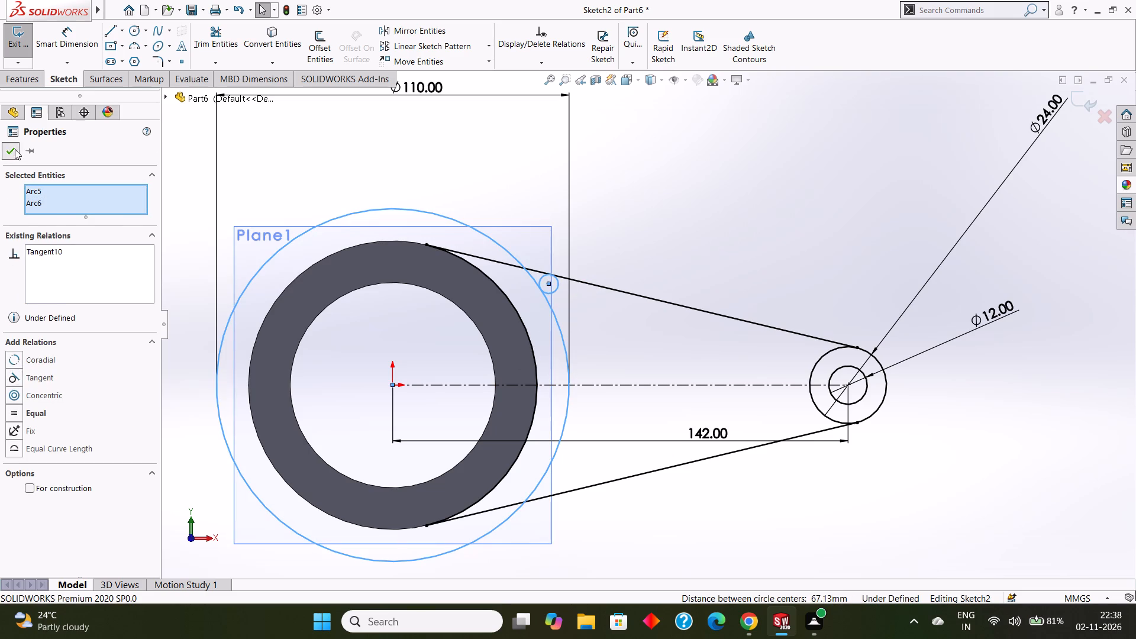
Trim the small upper circle to the short fillet arc joining the upper connecting line and the 110 mm circle.
click(210, 33)
scroll(591, 287, down, 2)
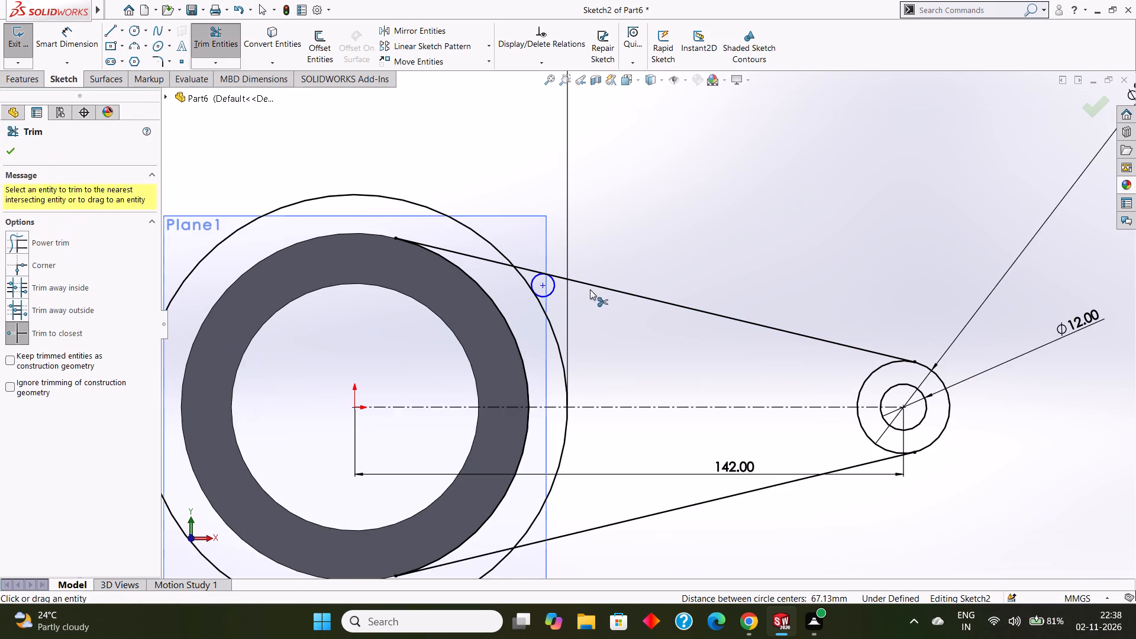
click(546, 291)
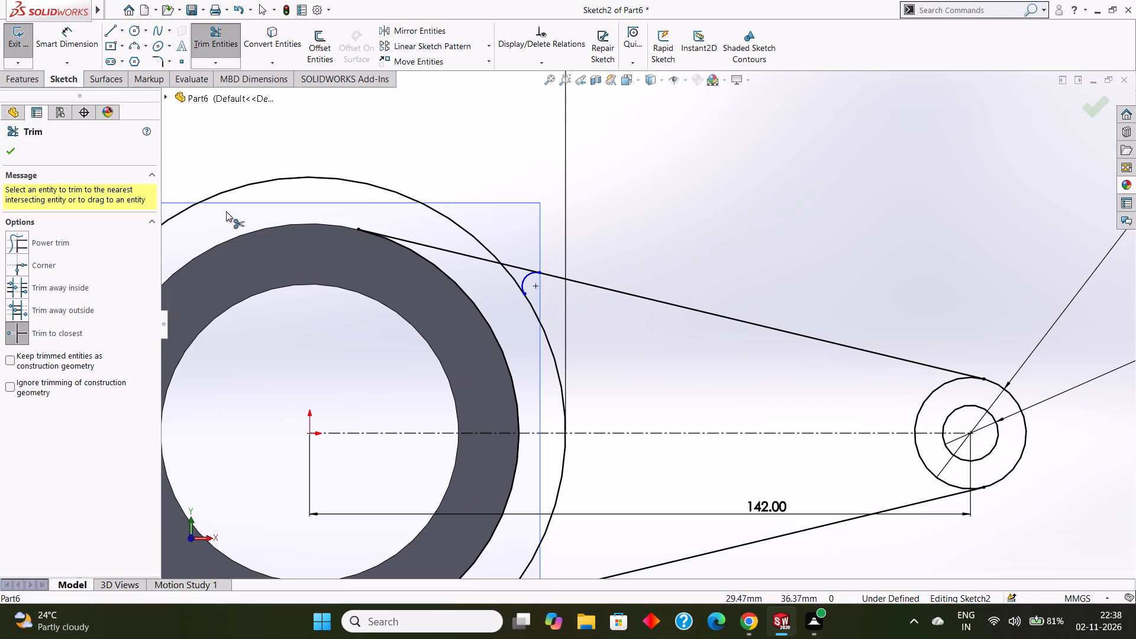
click(6, 143)
Dimension the radius of the upper fillet arc, placing the dimension above the upper connecting line.
click(66, 24)
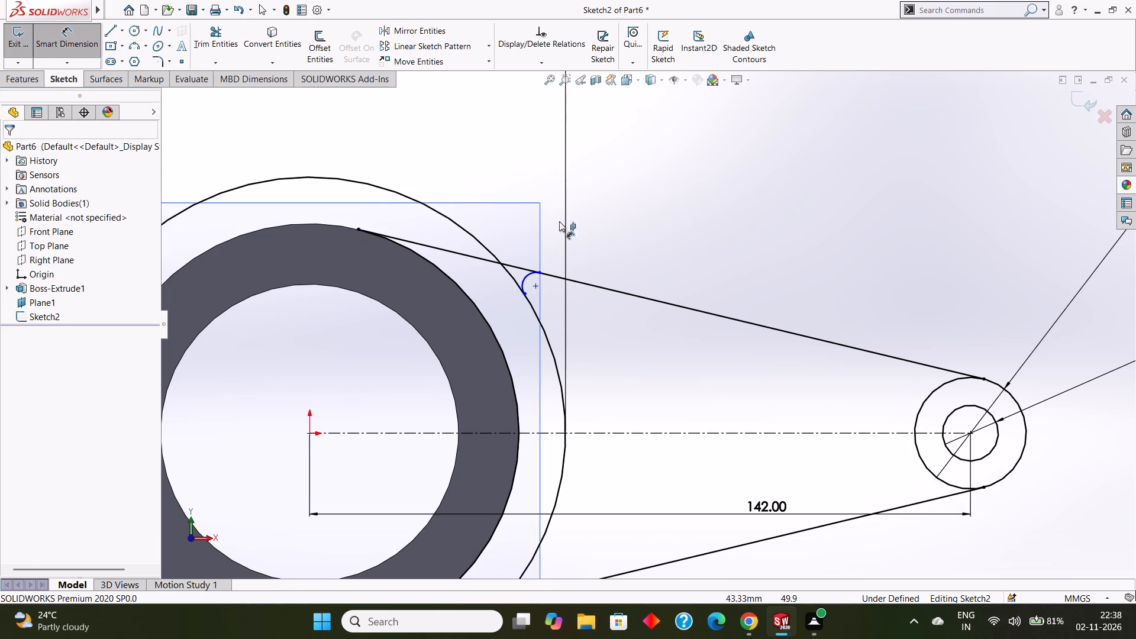
click(532, 276)
click(517, 240)
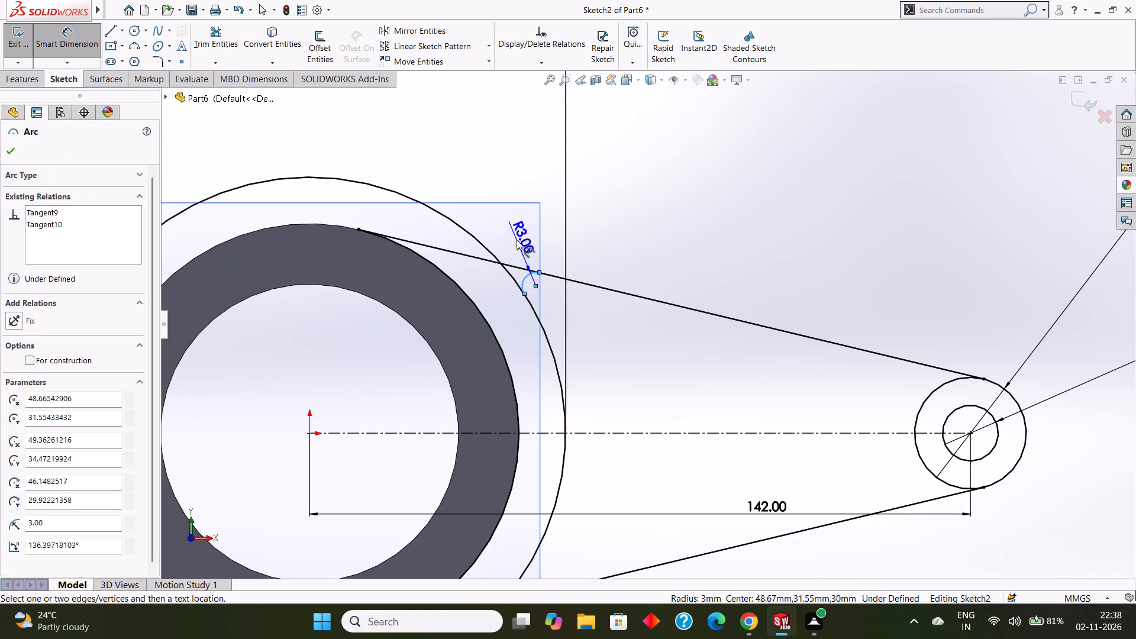
click(465, 220)
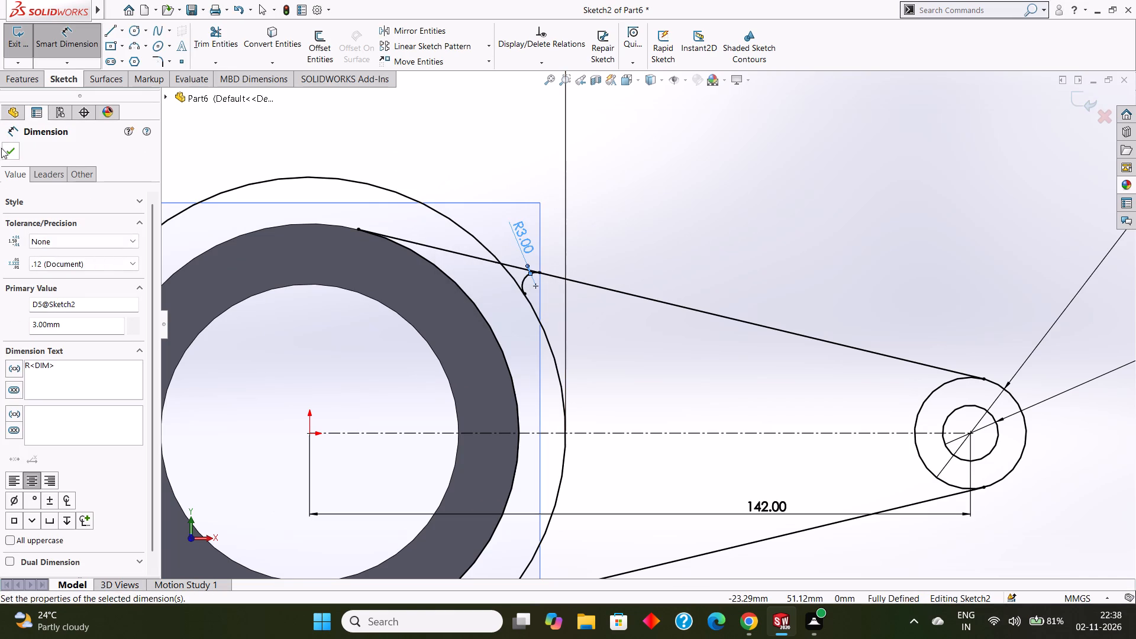
click(2, 145)
Sketch a circle of radius 3 mm just above the lower connecting line, outside the 110 mm circle on the arm side.
click(137, 28)
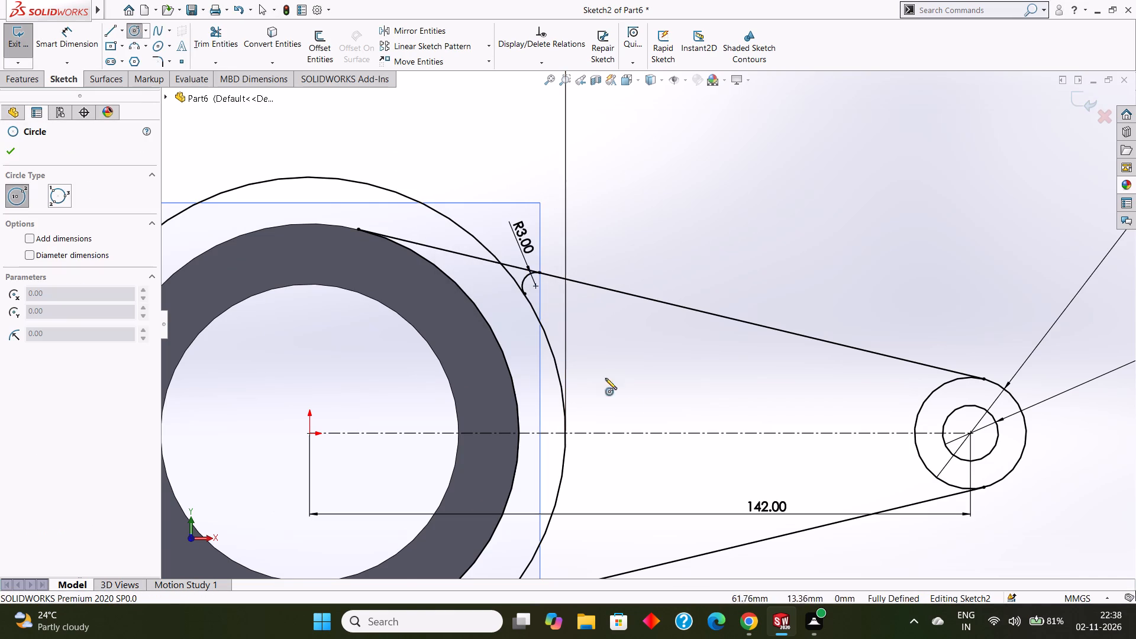
scroll(631, 399, up, 2)
drag(588, 493, 598, 499)
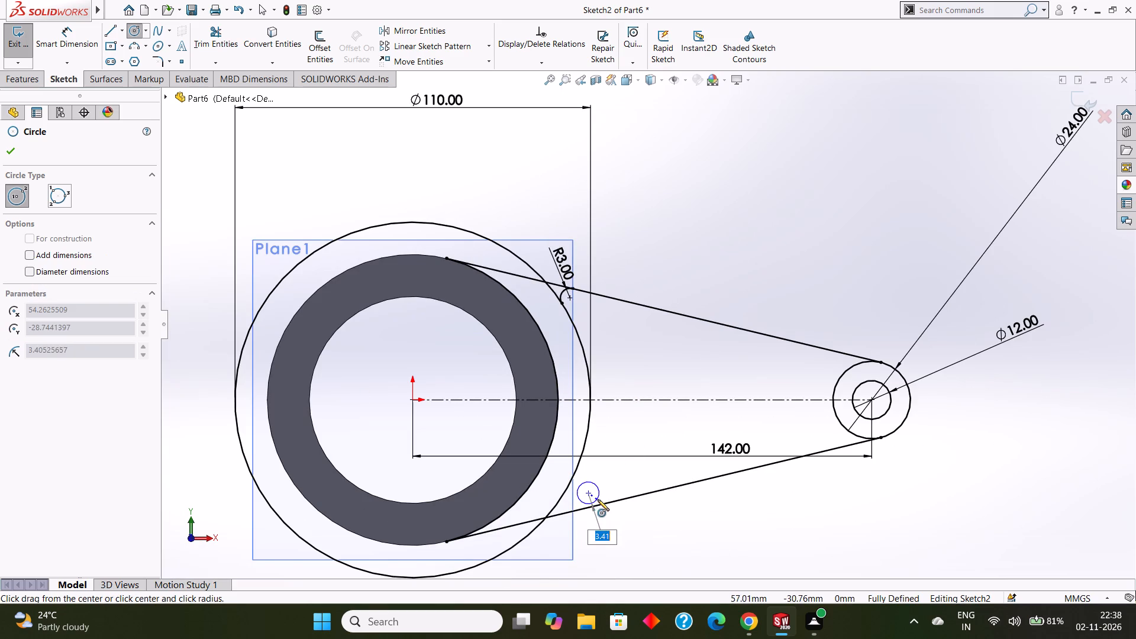
drag(598, 499, 598, 501)
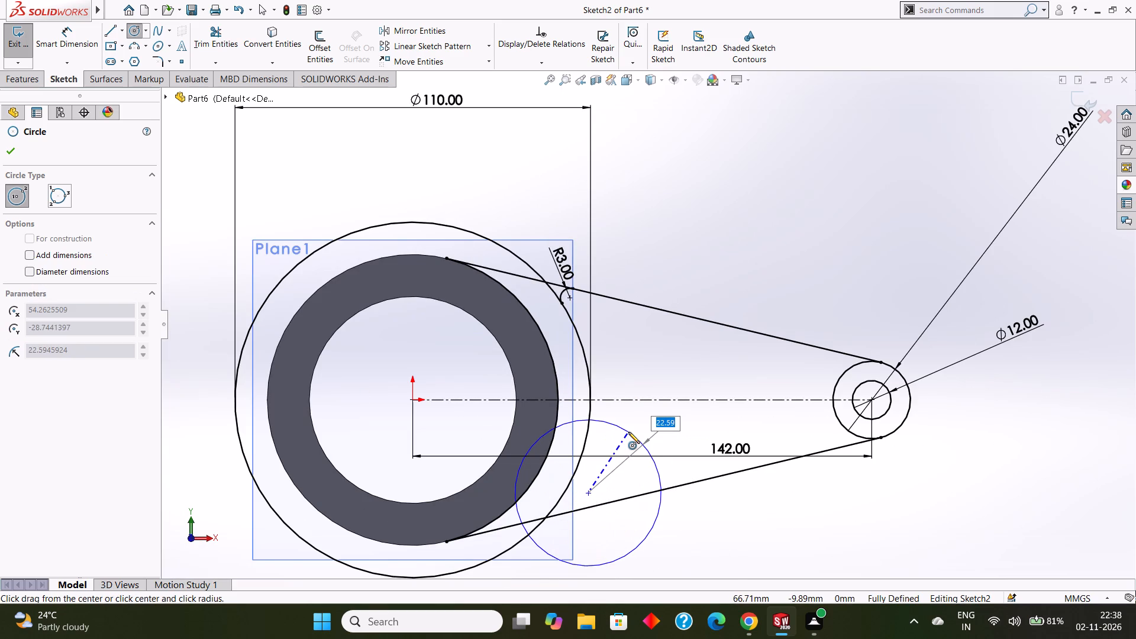
key(BackSpace)
key(3)
key(Return)
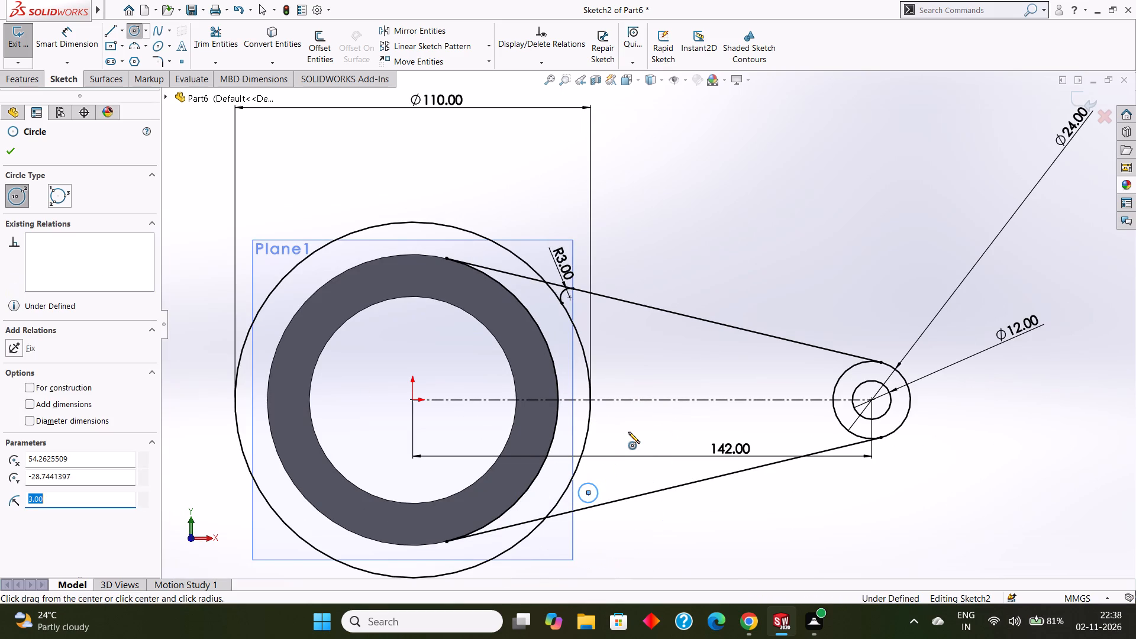
key(Escape)
key(Escape)
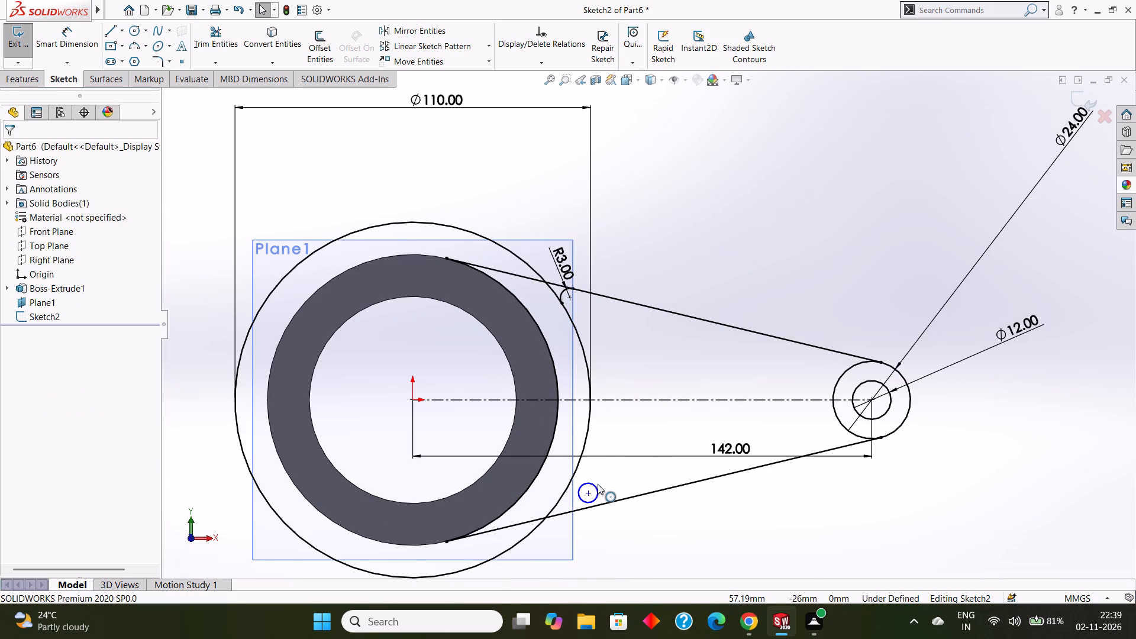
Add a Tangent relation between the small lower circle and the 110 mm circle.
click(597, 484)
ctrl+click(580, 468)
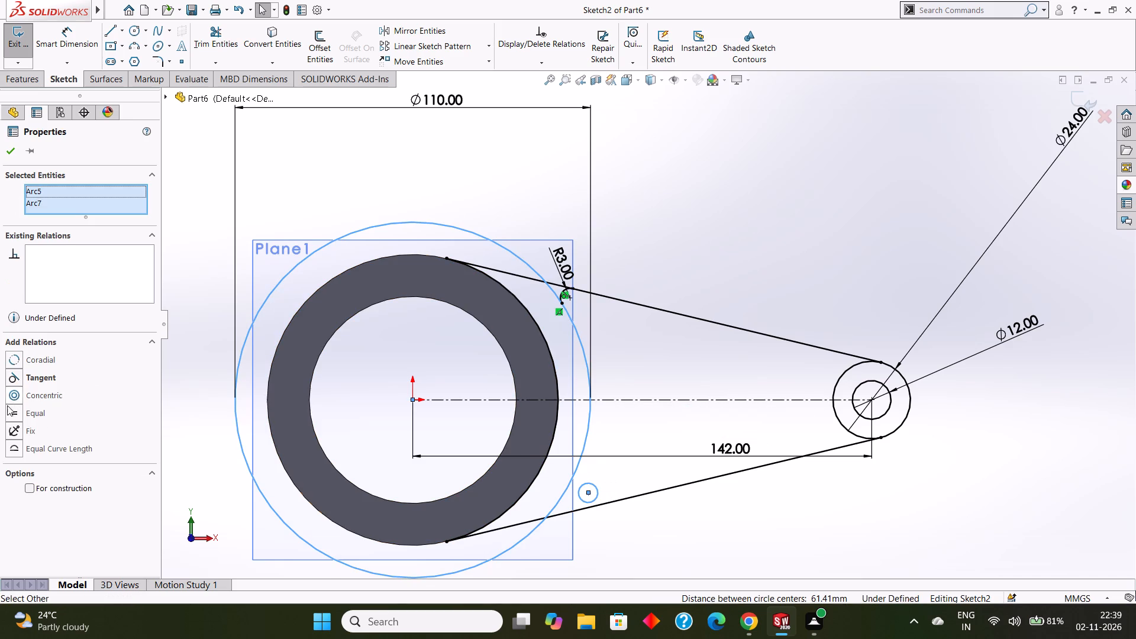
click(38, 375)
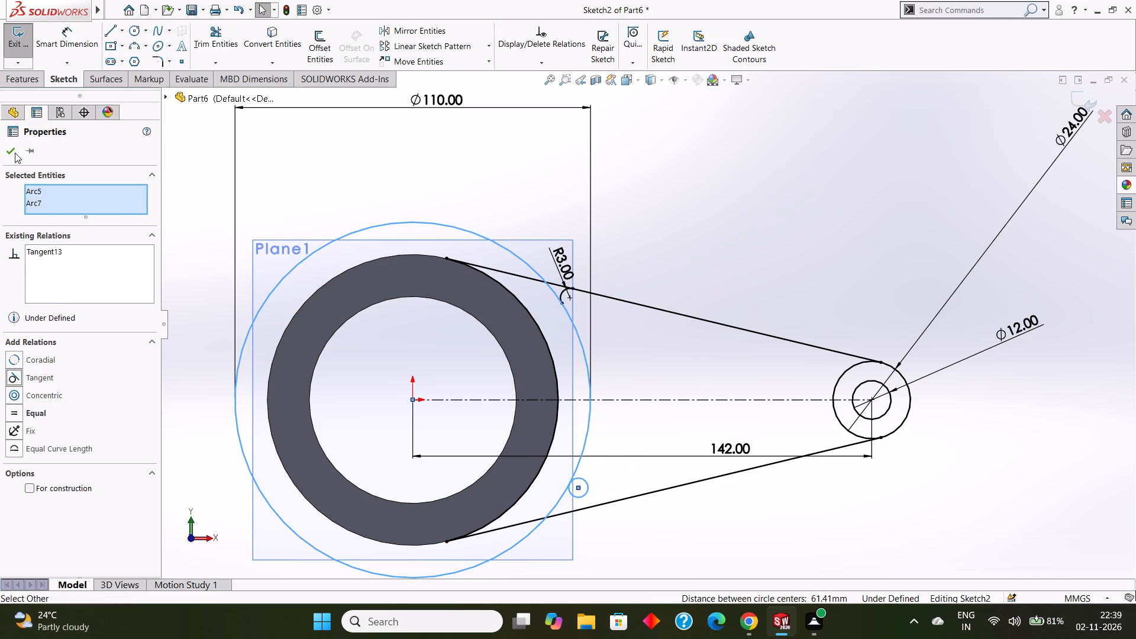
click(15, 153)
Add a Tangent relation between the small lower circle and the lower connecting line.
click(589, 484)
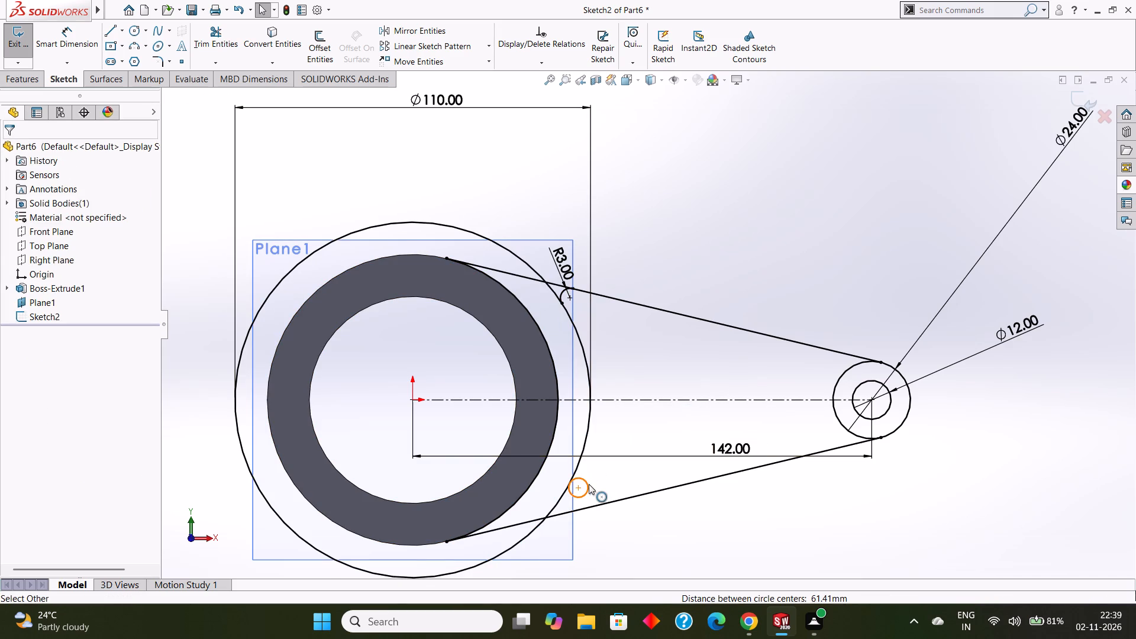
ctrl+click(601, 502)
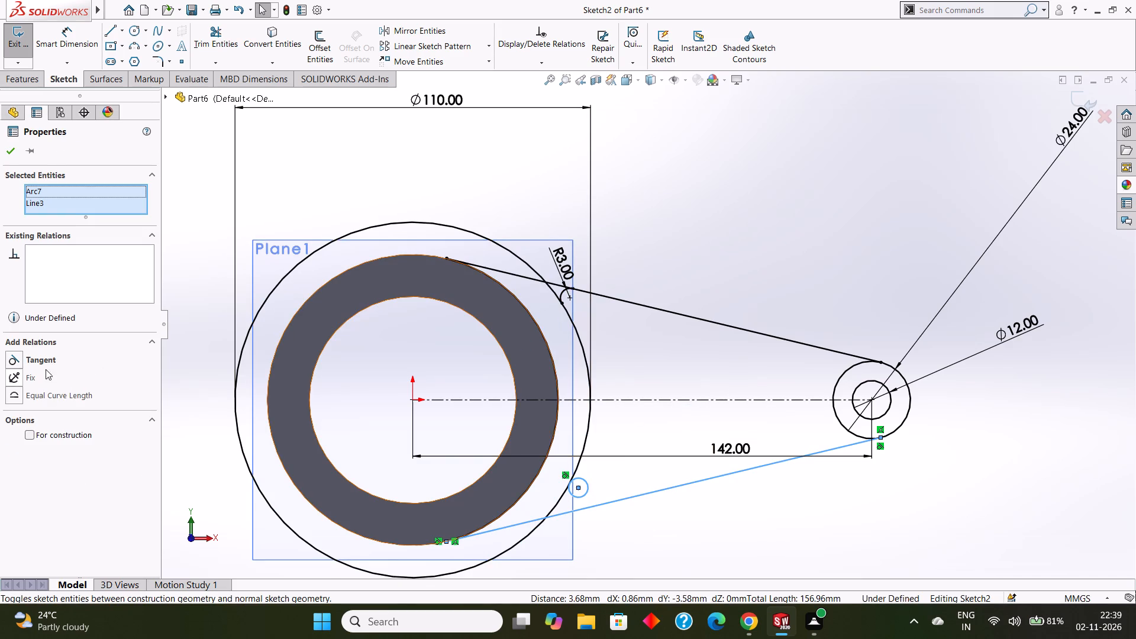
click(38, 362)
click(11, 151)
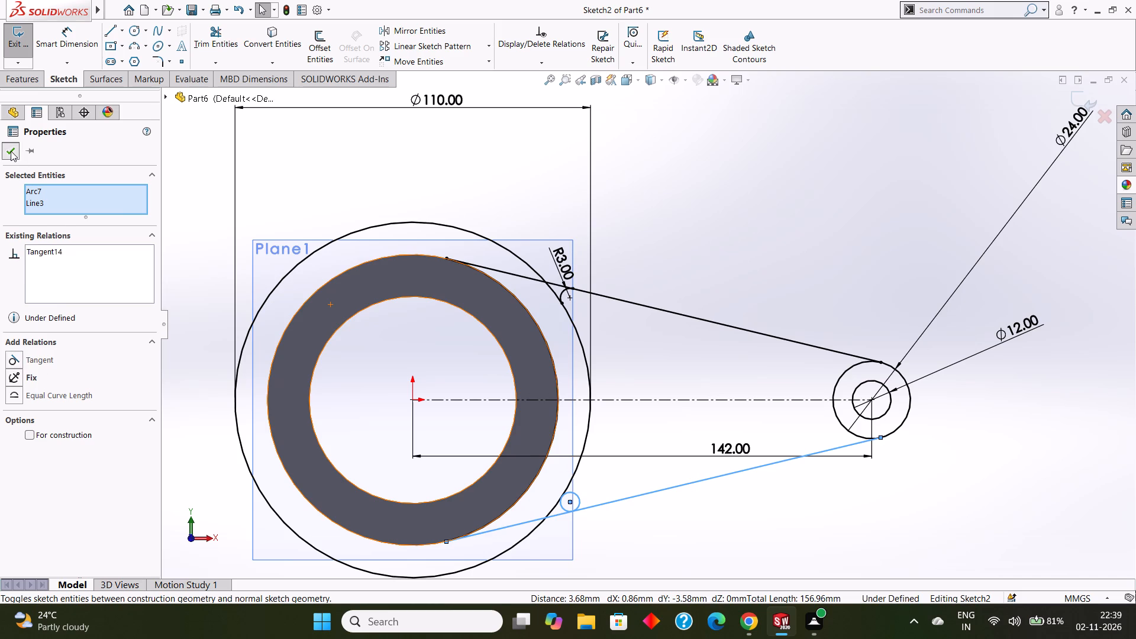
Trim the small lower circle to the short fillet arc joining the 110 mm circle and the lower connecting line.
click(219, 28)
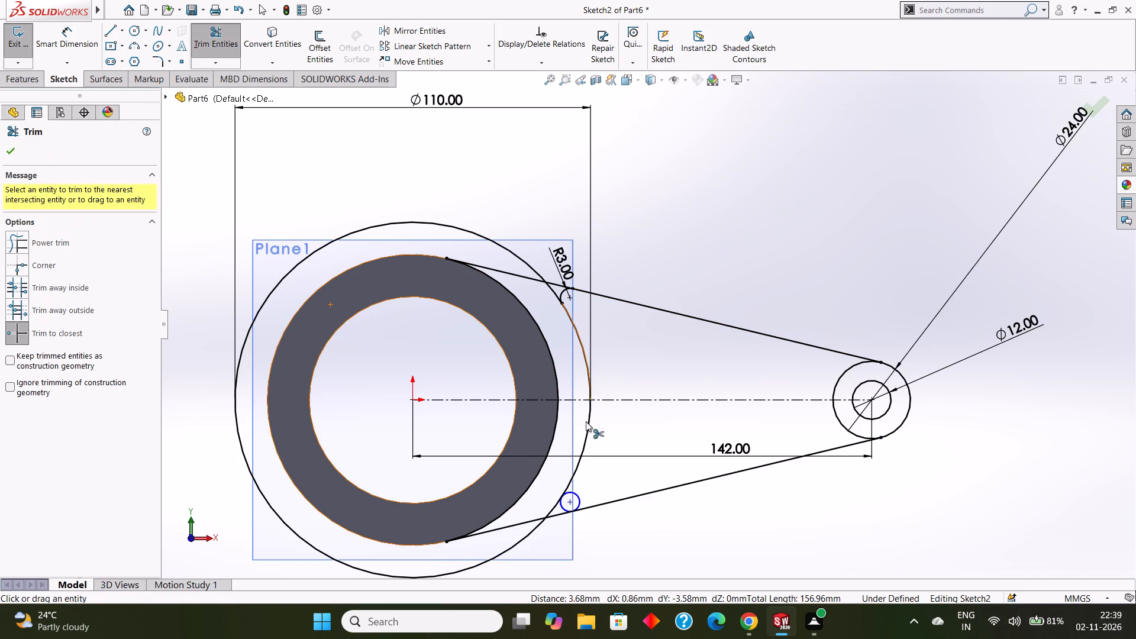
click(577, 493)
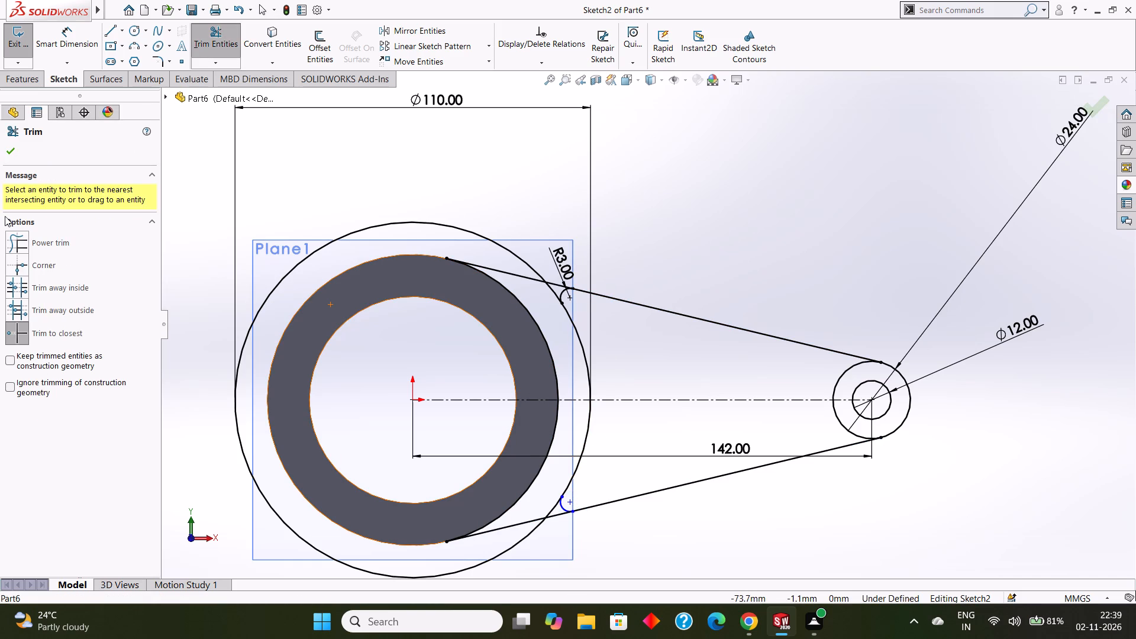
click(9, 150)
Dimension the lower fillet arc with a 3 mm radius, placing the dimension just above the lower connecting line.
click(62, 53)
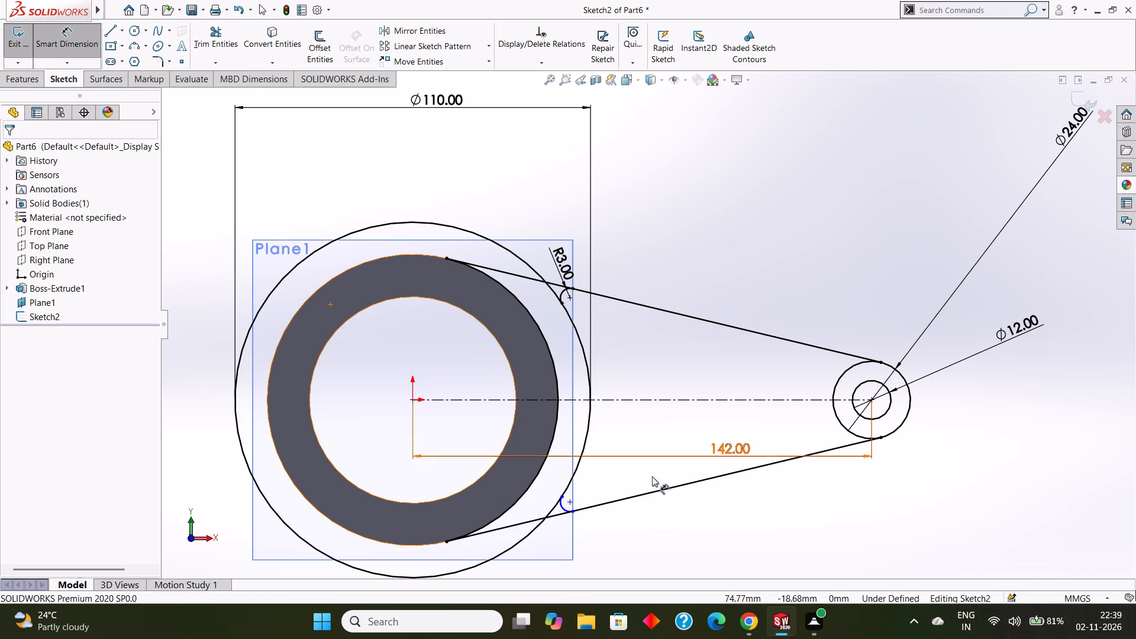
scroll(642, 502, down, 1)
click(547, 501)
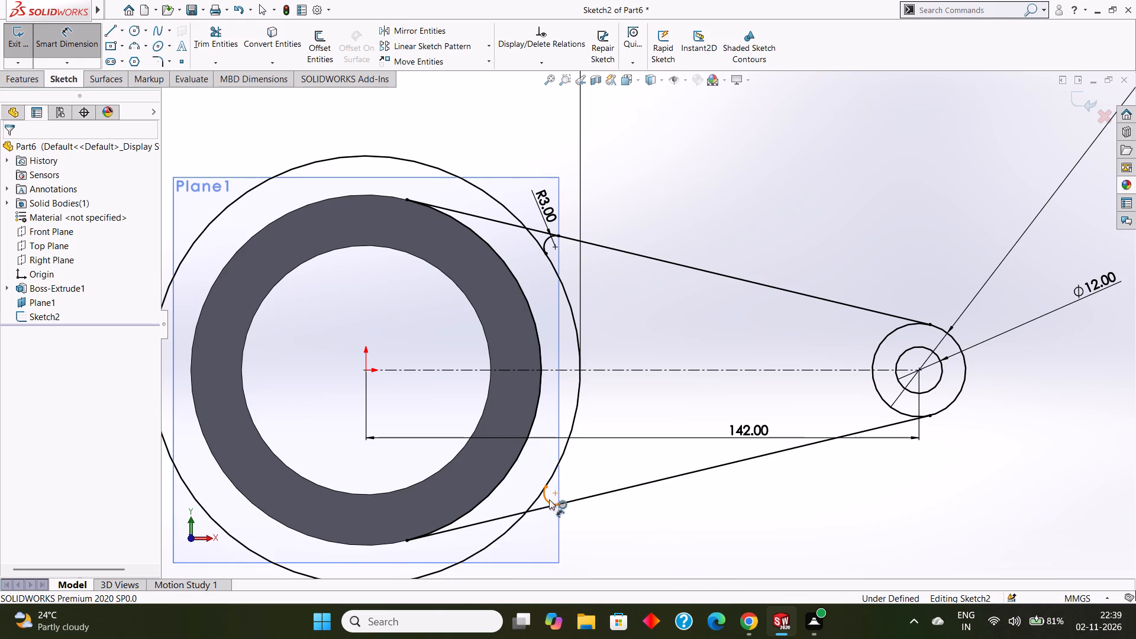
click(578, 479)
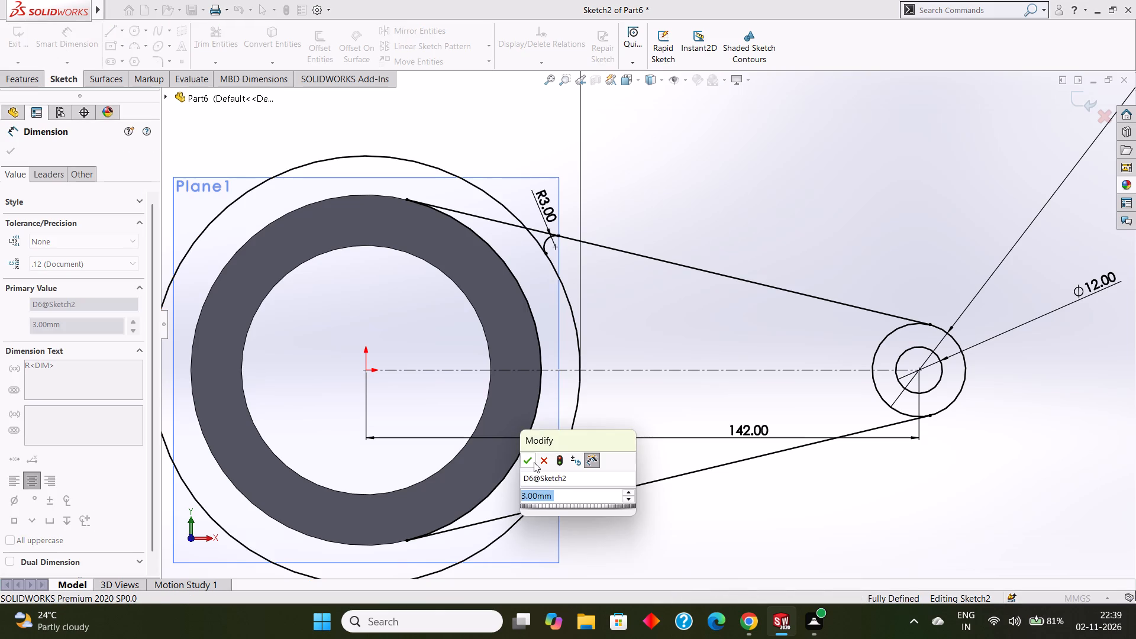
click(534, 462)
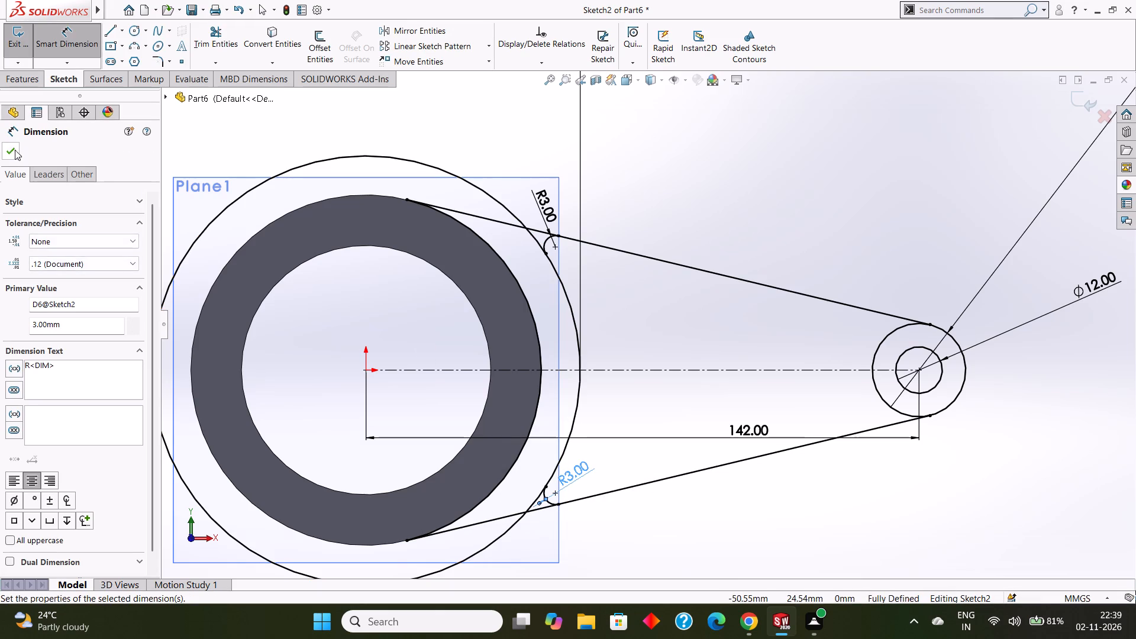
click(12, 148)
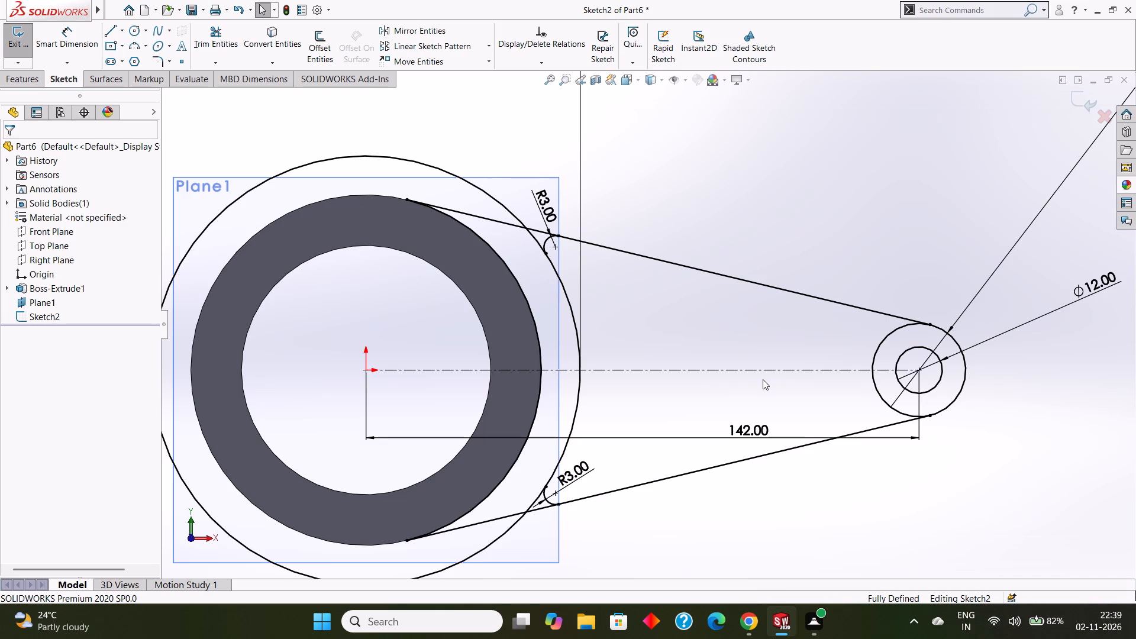
Try offsetting both connecting lines by 10 mm in Offset Entities, with Select chain and Add dimensions turned off.
click(748, 278)
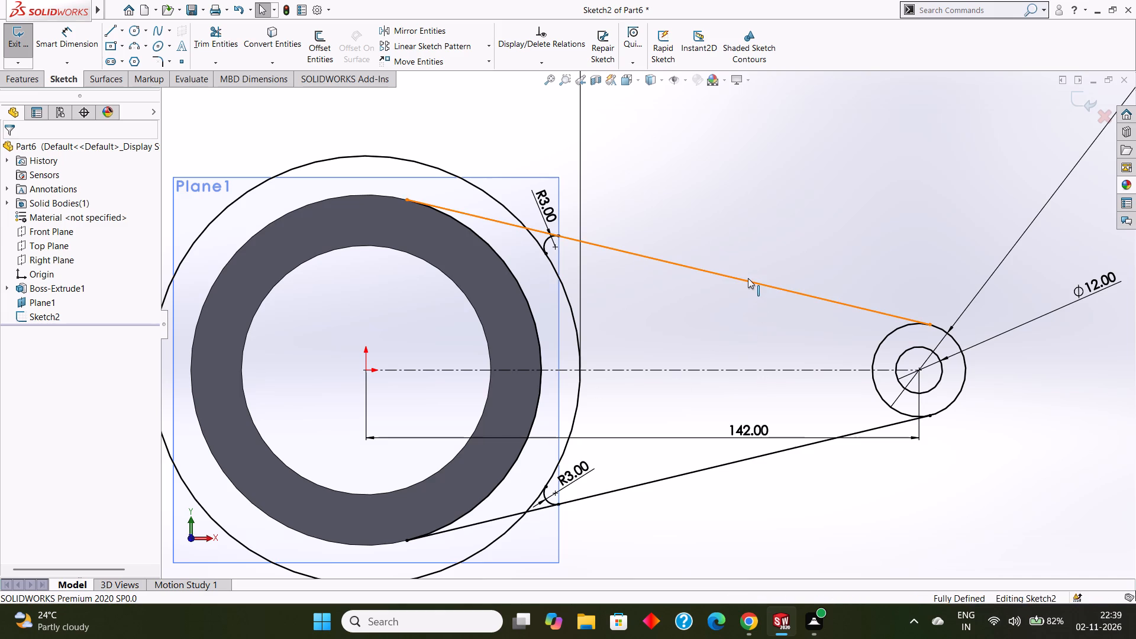
click(331, 48)
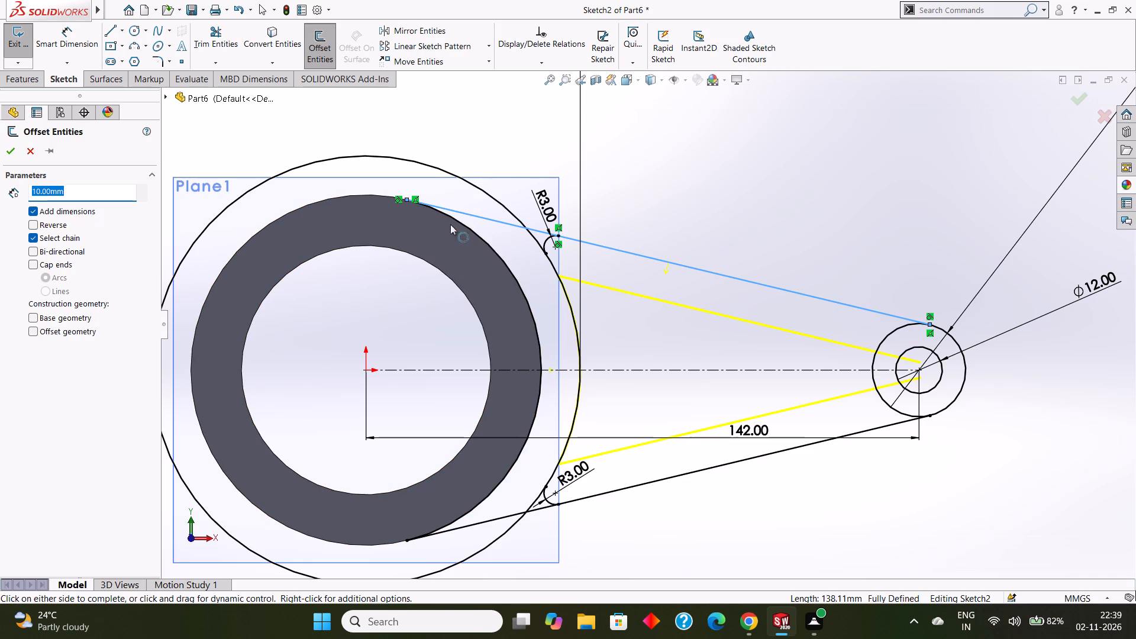
click(35, 238)
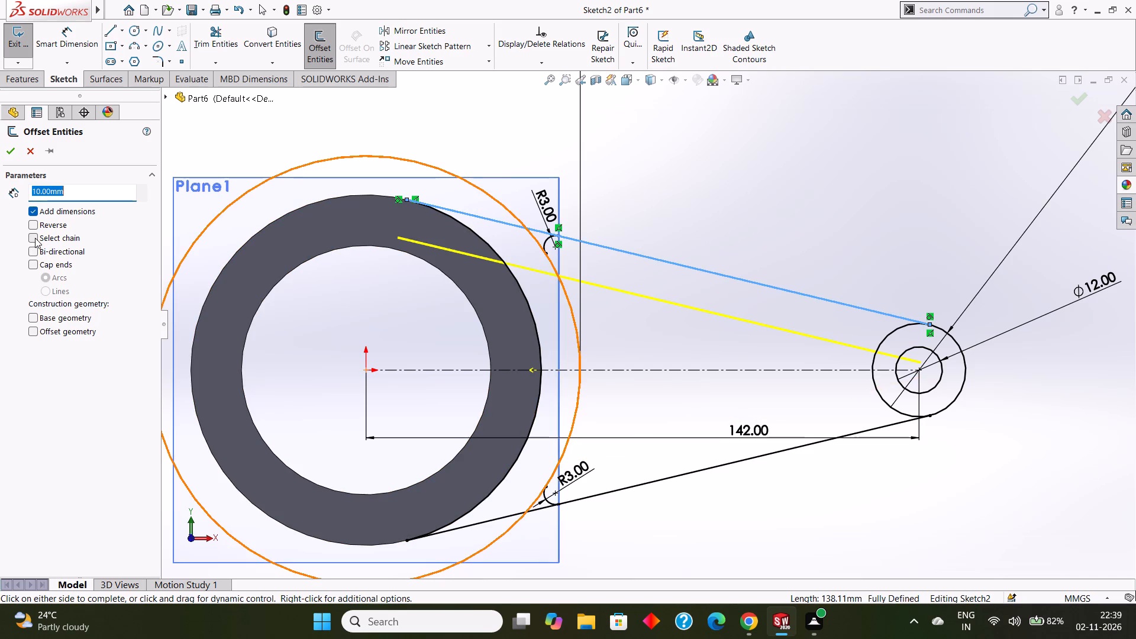
click(793, 448)
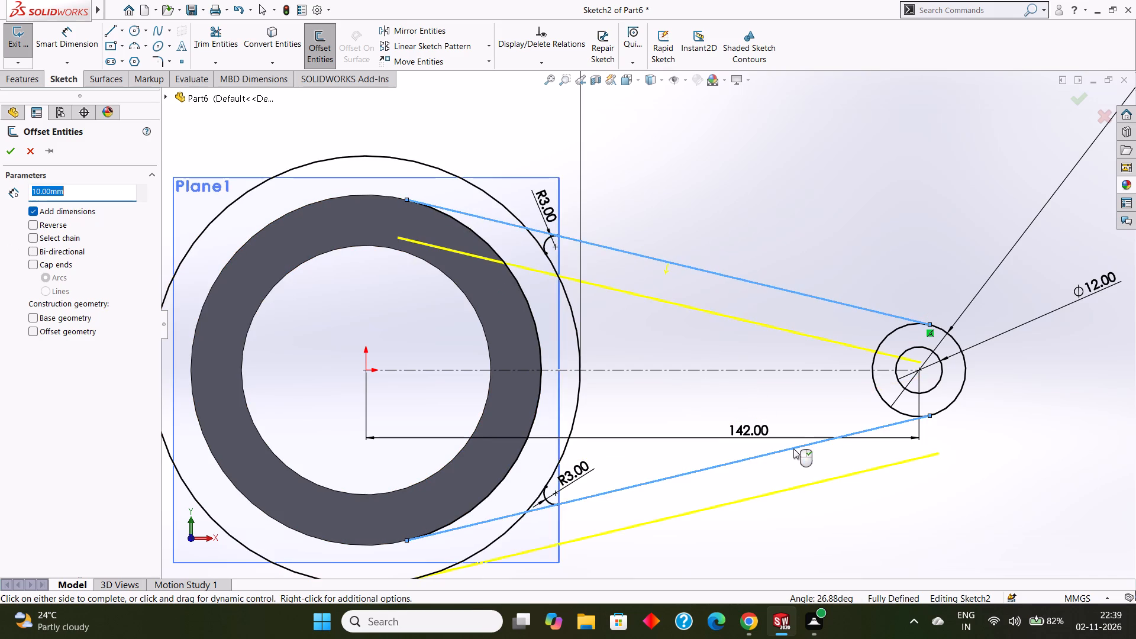
click(35, 222)
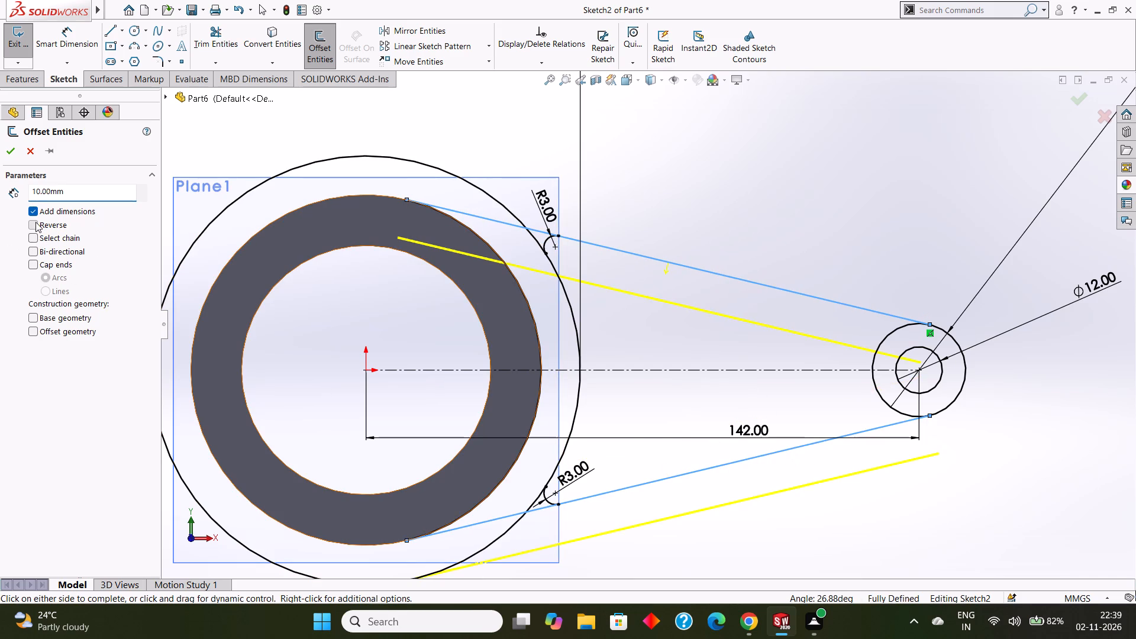
click(35, 212)
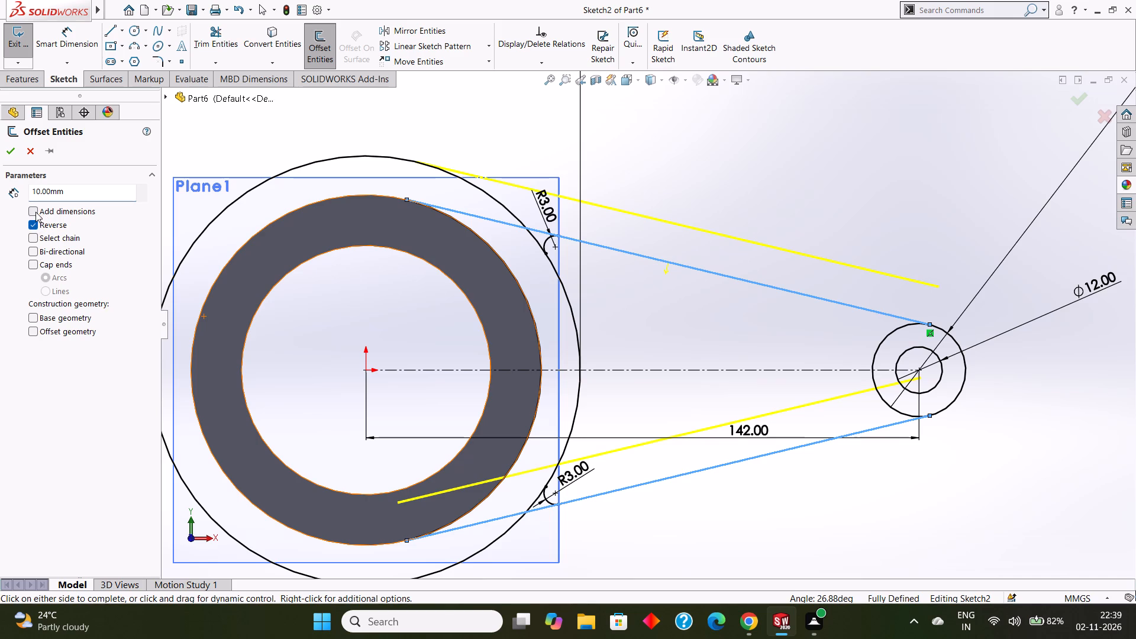
click(35, 224)
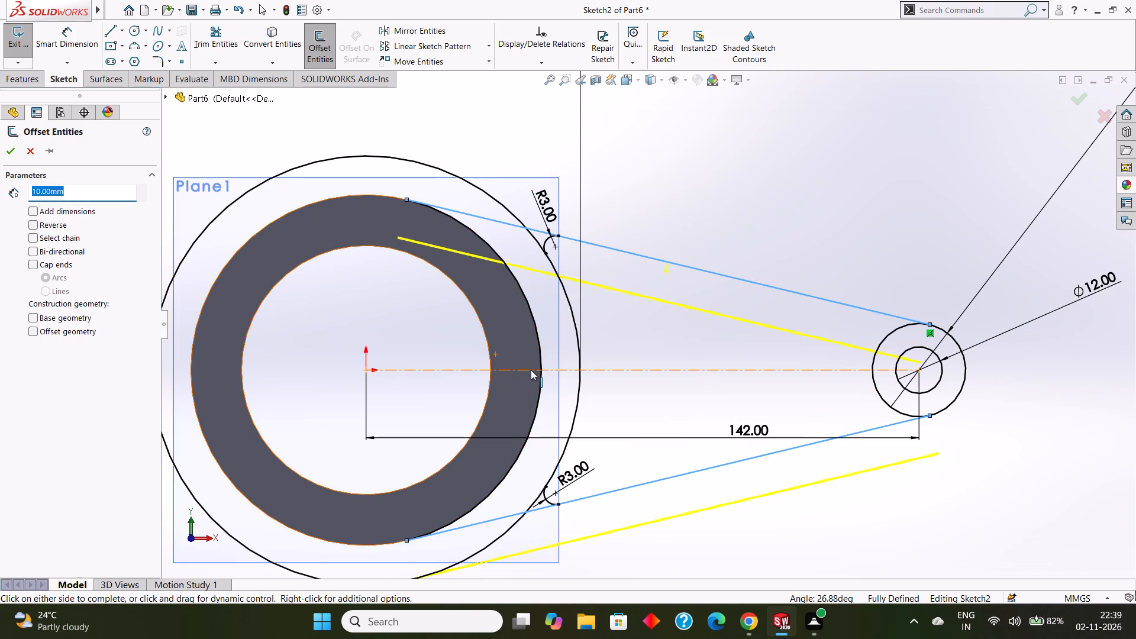
key(Escape)
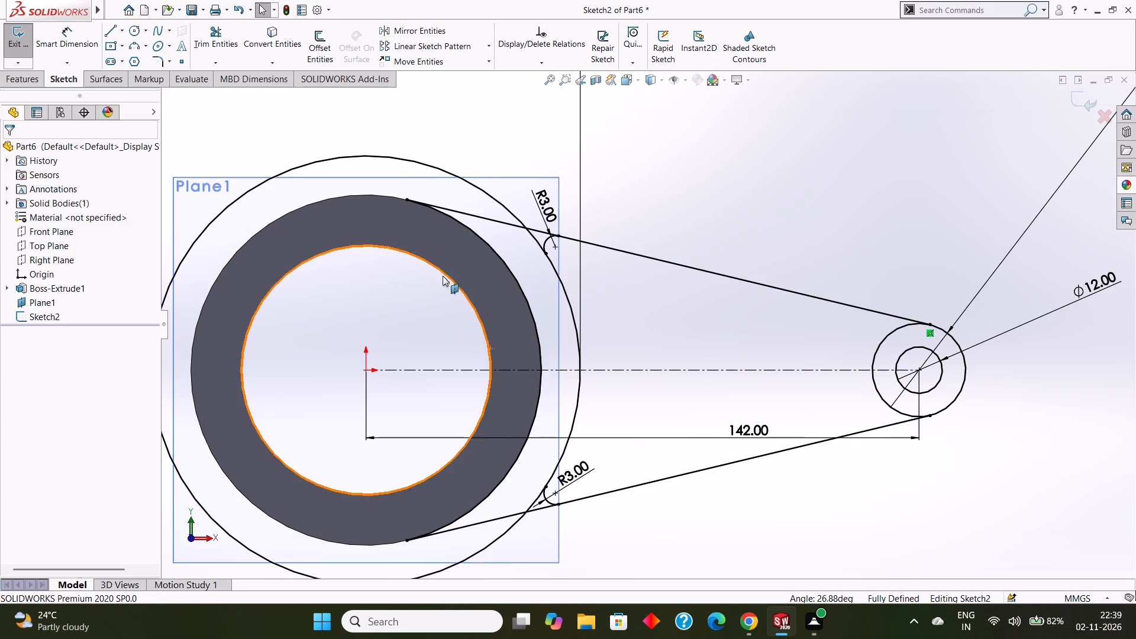
Offset the upper connecting line 10 mm inward, toward the centerline.
click(329, 50)
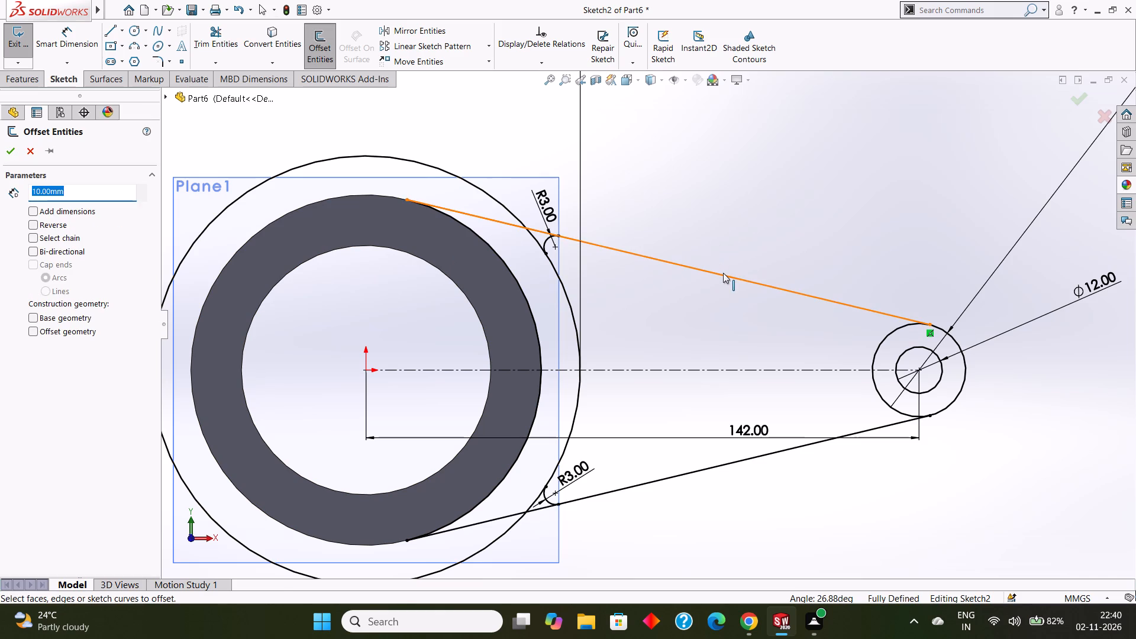
click(723, 273)
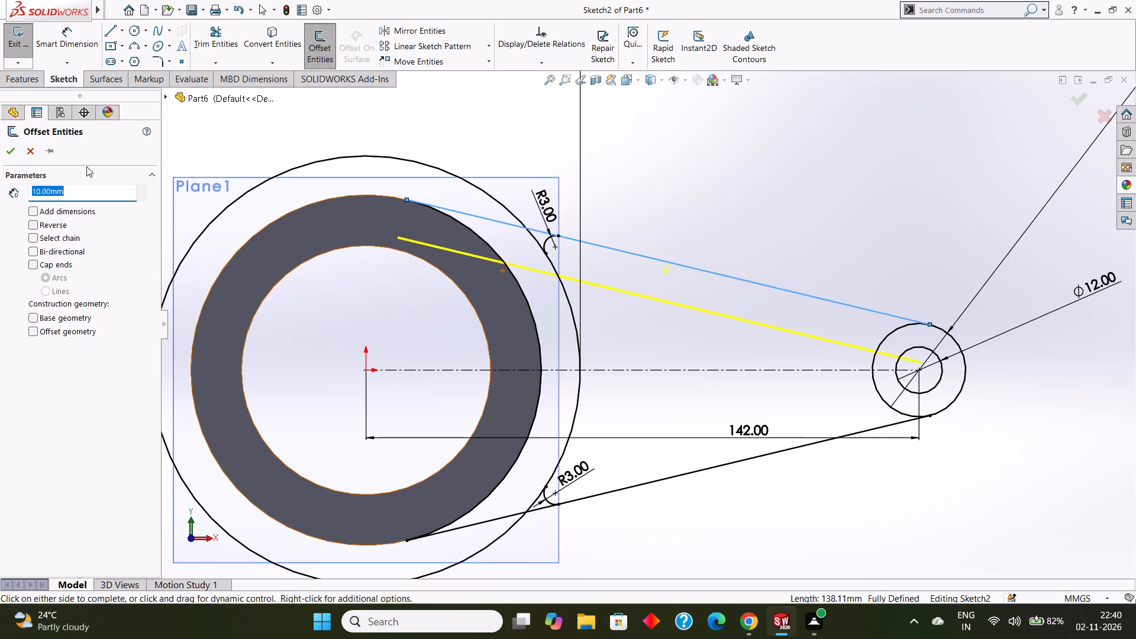
click(9, 153)
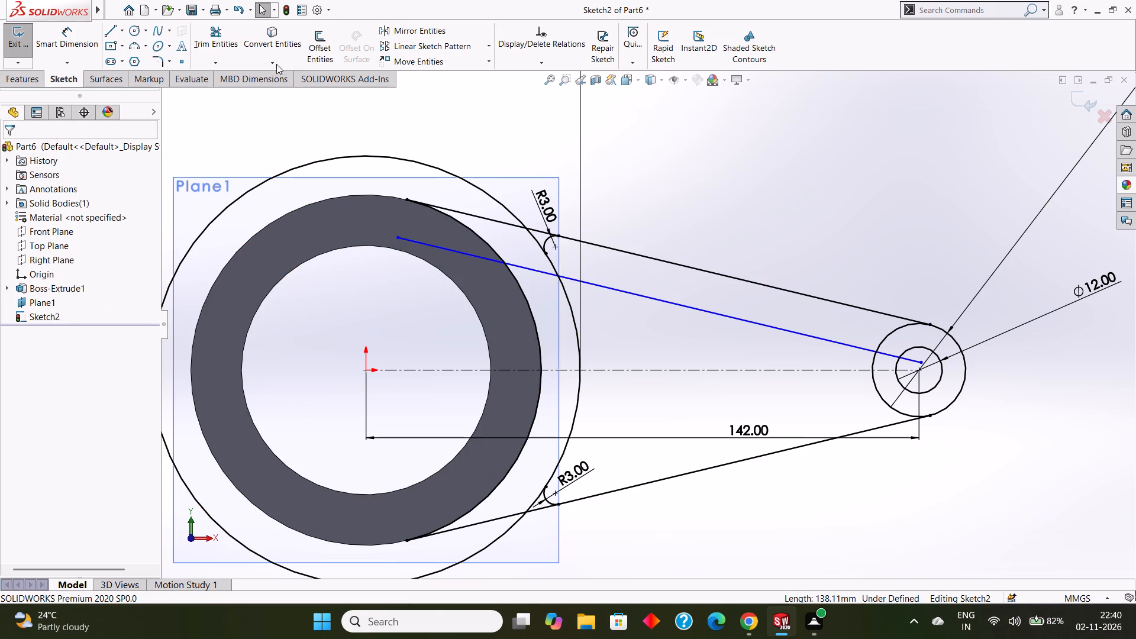
Offset the lower connecting line 10 mm inward, reversing the offset direction toward the centerline.
click(756, 459)
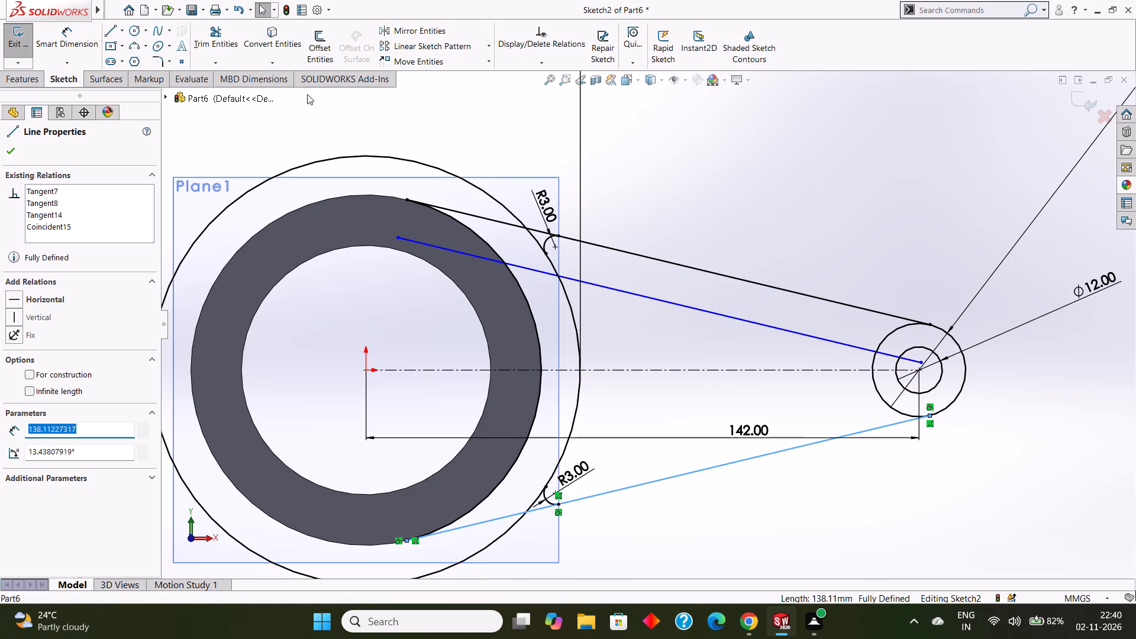
click(322, 56)
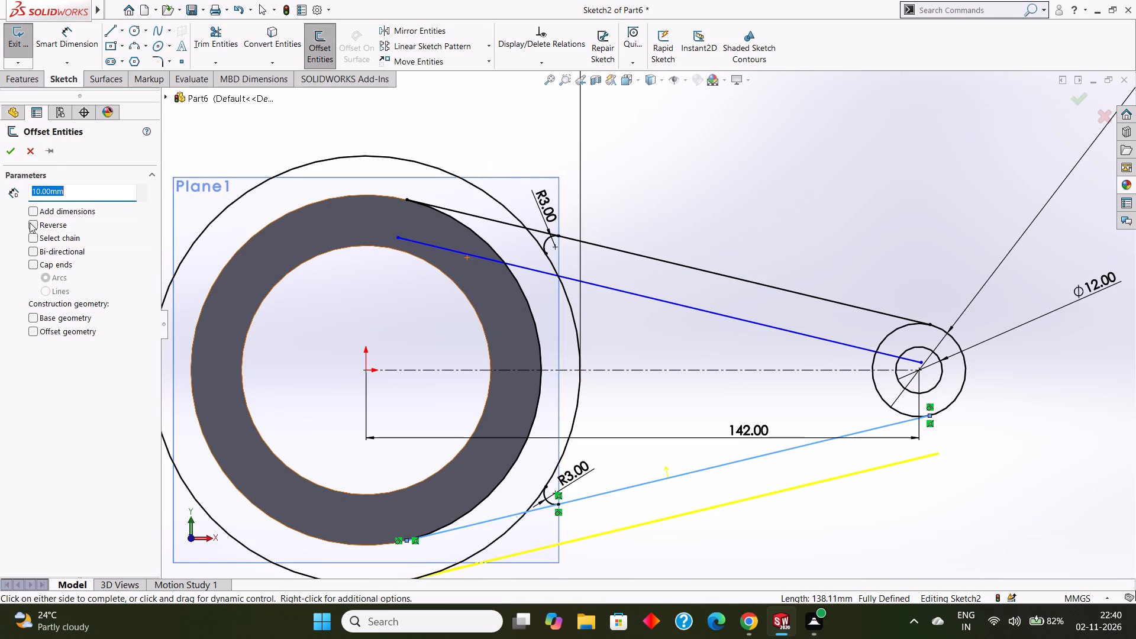
click(30, 222)
click(9, 150)
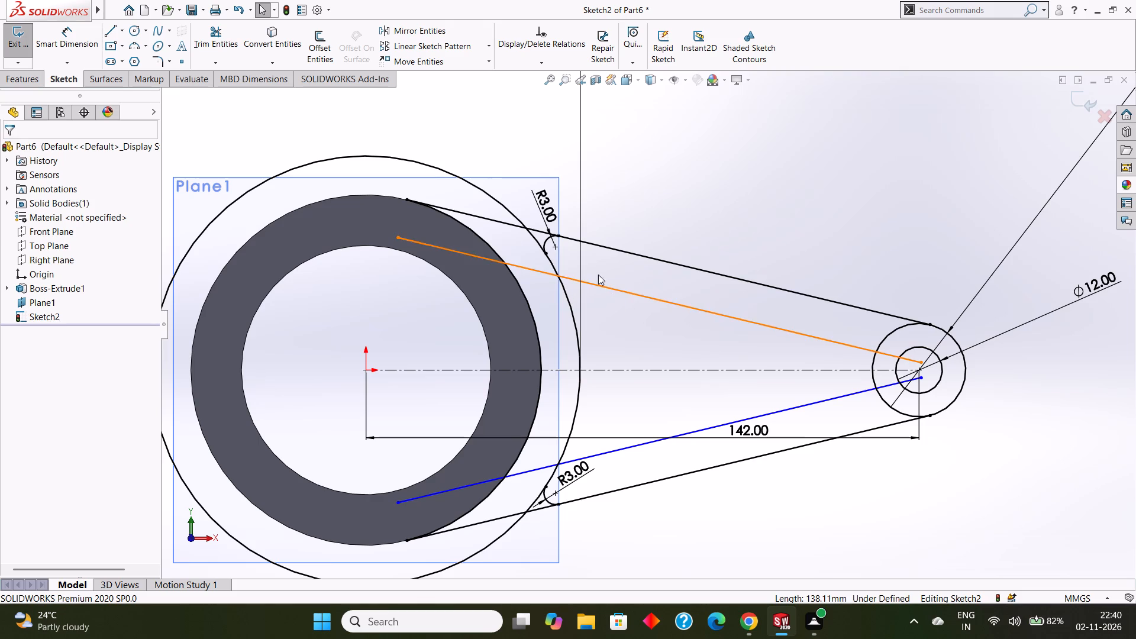
Delete the upper R3 fillet arc between the 110 mm circle and the upper connecting line, along with its dimension.
scroll(586, 256, down, 1)
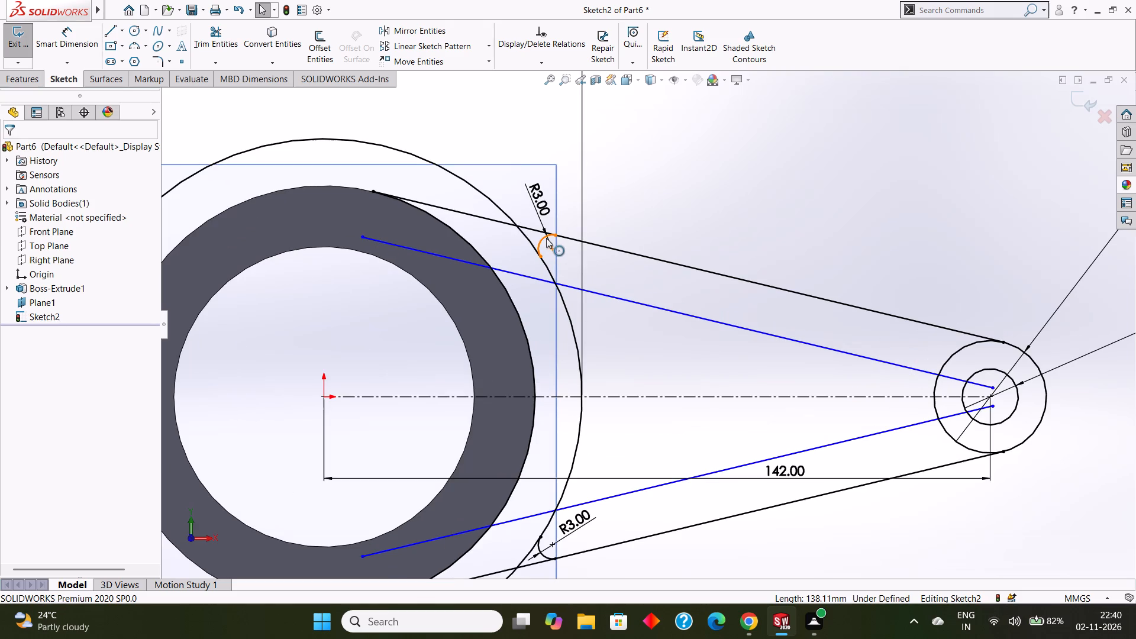
right_click(546, 238)
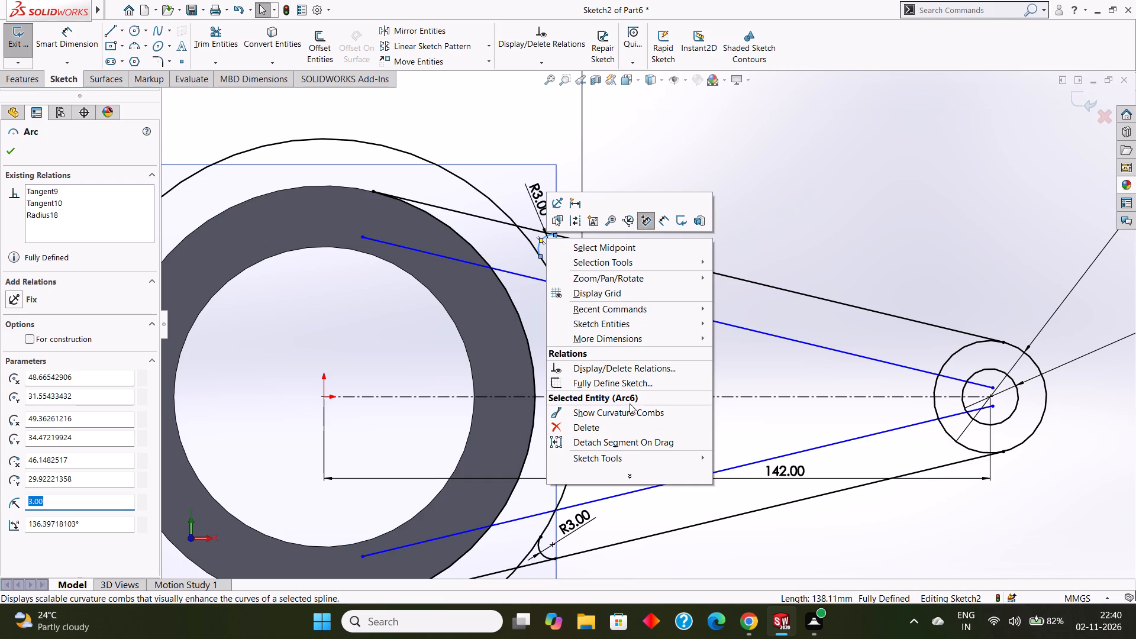
click(591, 430)
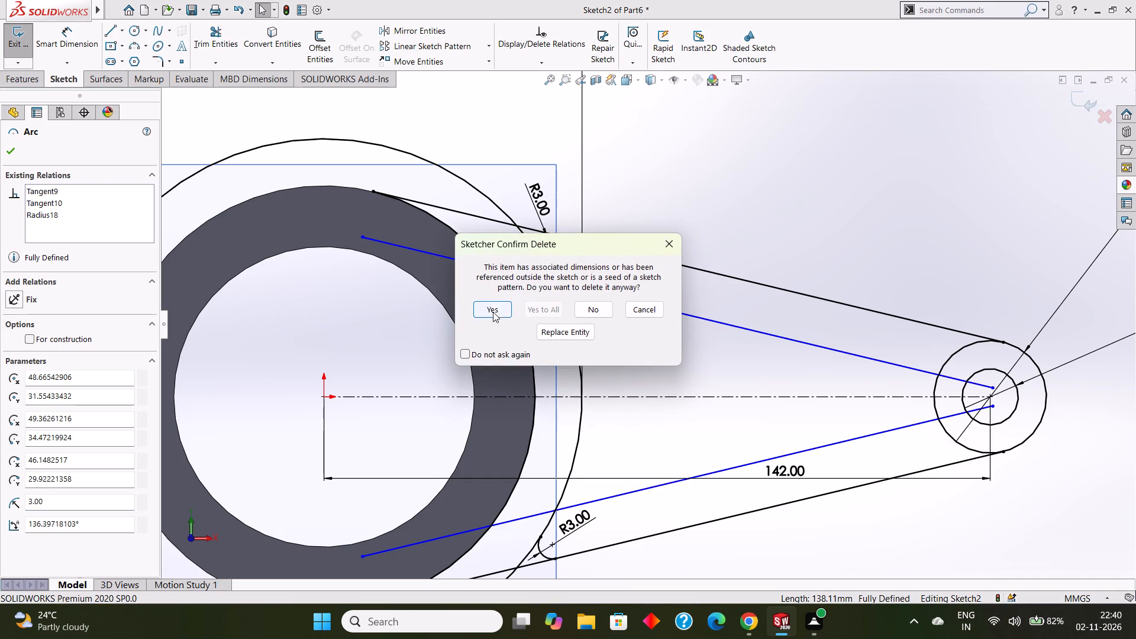
click(493, 308)
Delete the lower R3 fillet arc between the 110 mm circle and the lower connecting line, along with its dimension.
scroll(590, 318, up, 2)
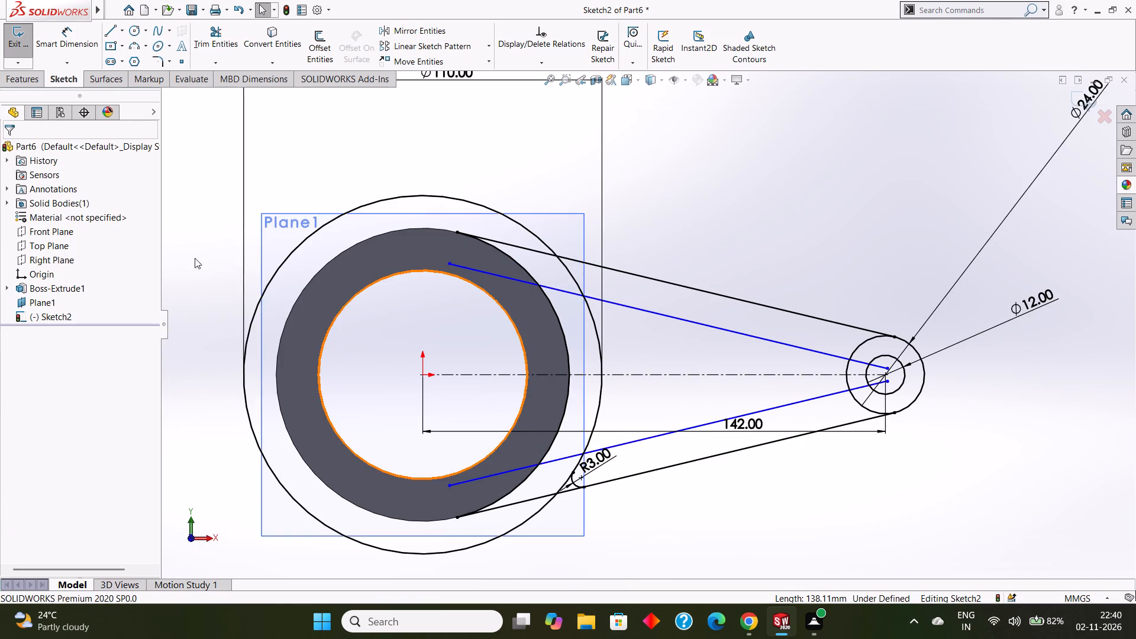
scroll(592, 470, down, 1)
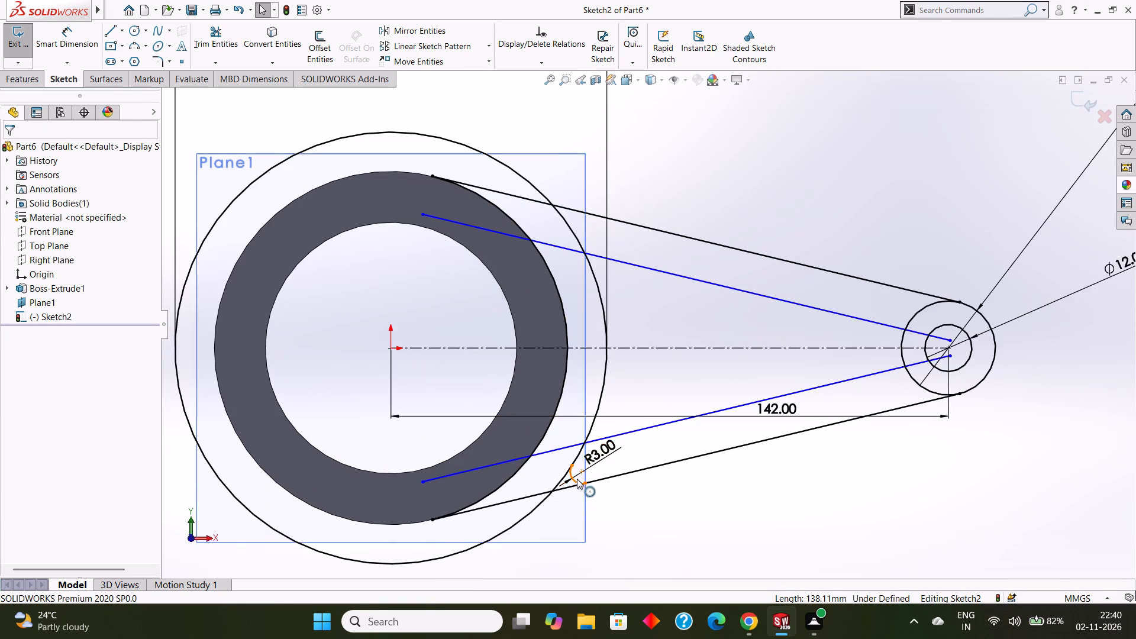
scroll(577, 479, down, 6)
right_click(598, 406)
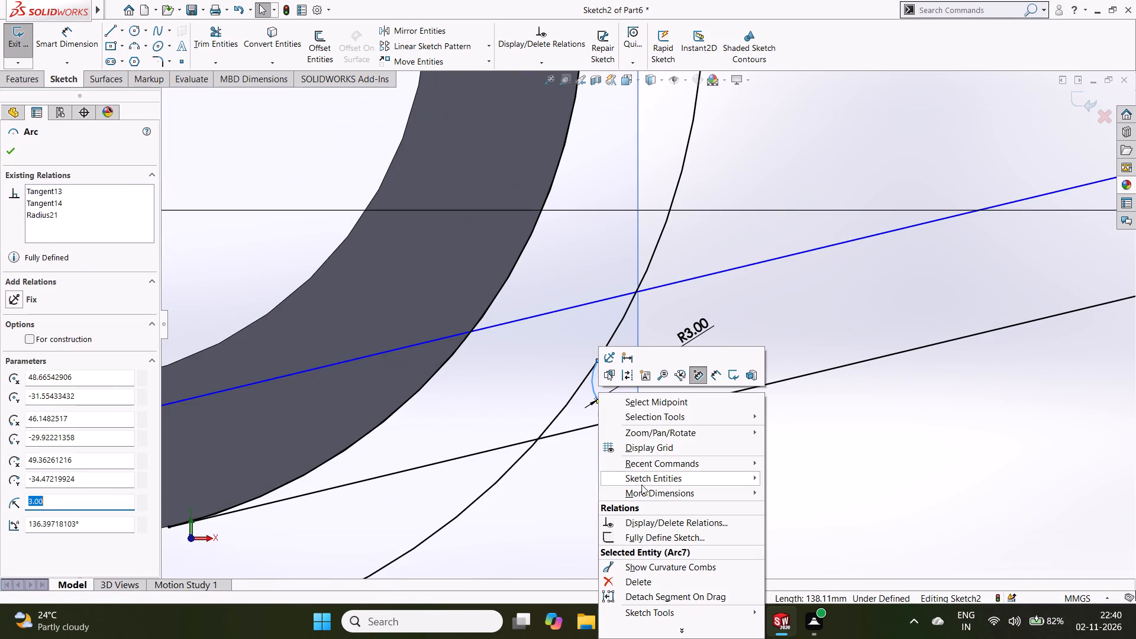
click(649, 582)
click(489, 306)
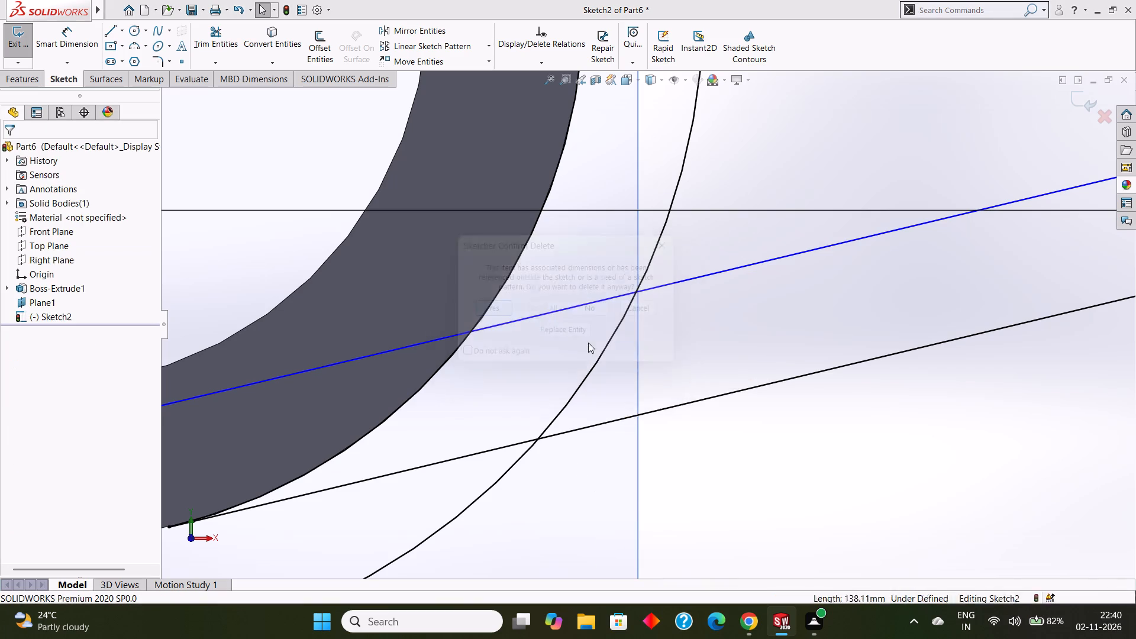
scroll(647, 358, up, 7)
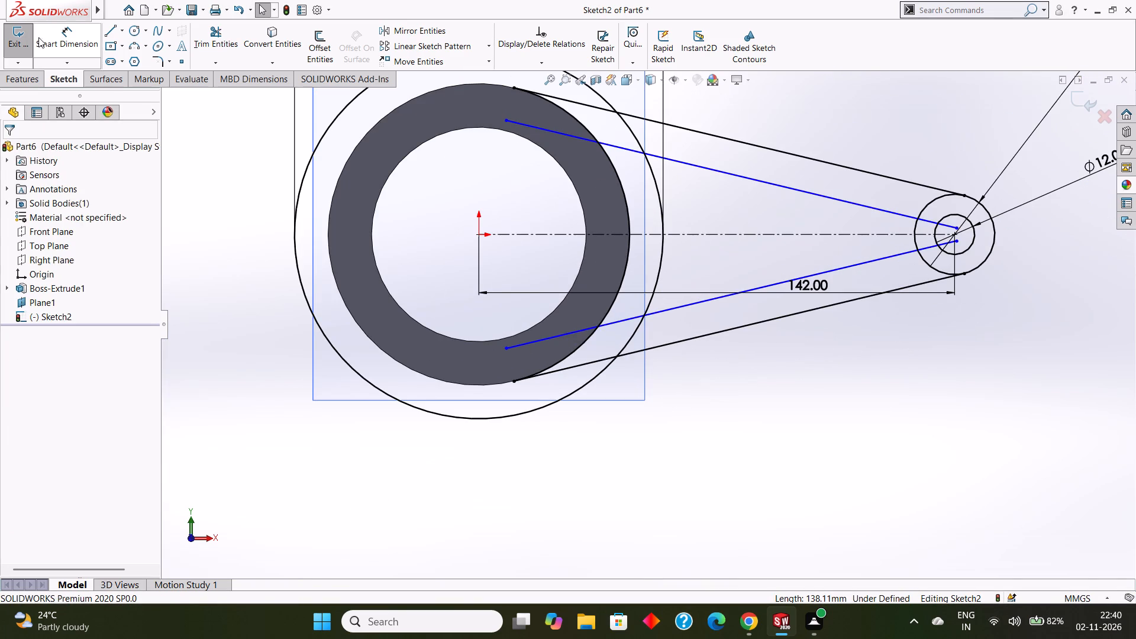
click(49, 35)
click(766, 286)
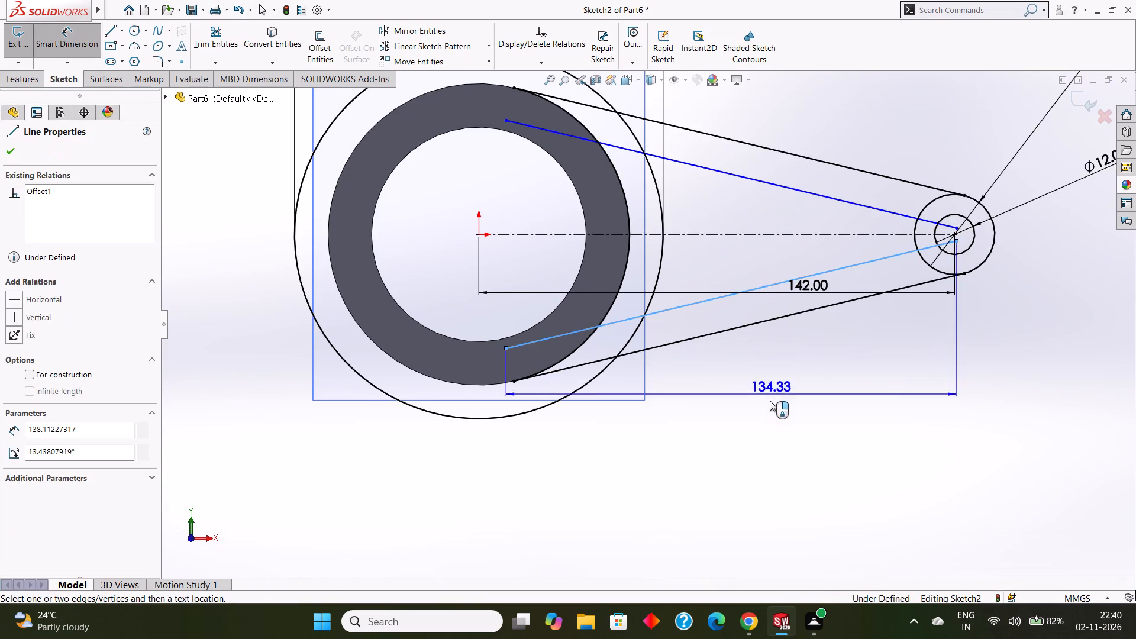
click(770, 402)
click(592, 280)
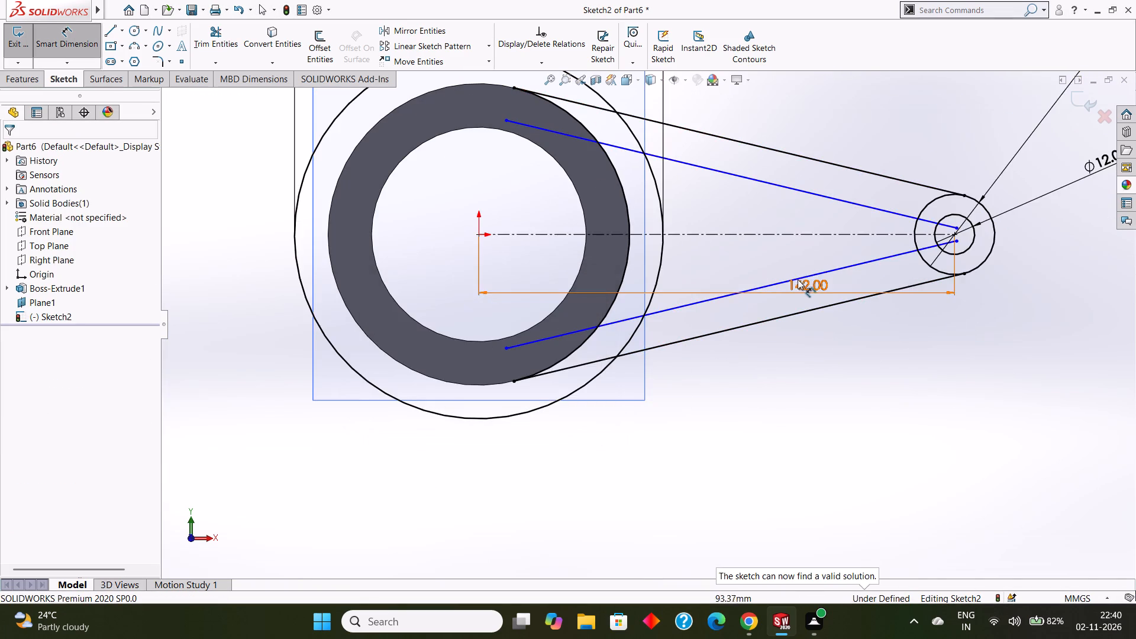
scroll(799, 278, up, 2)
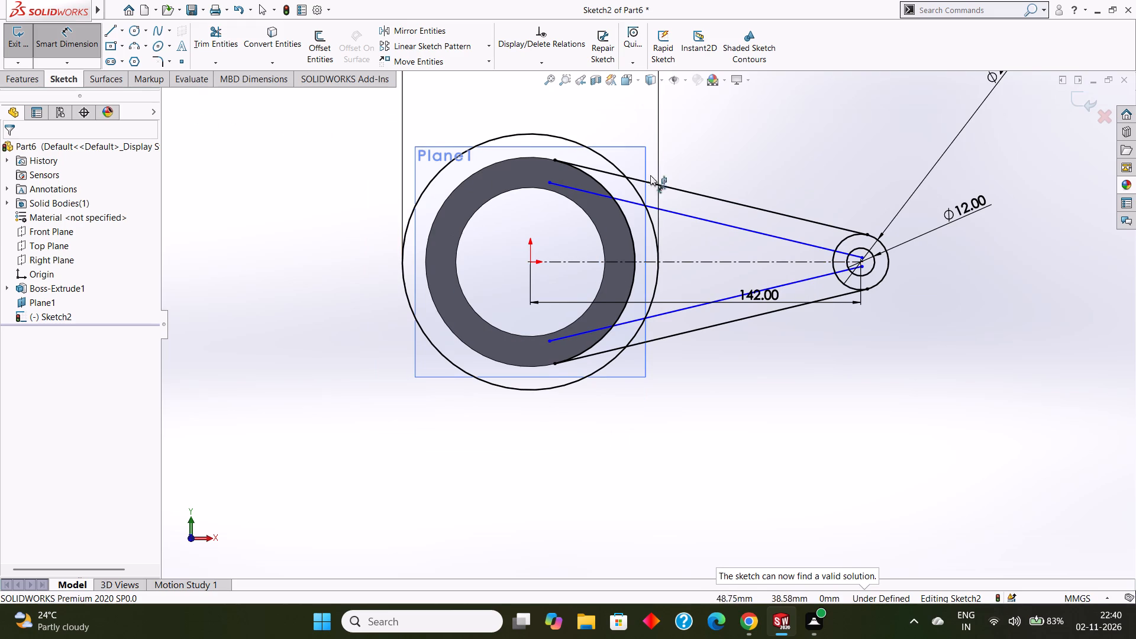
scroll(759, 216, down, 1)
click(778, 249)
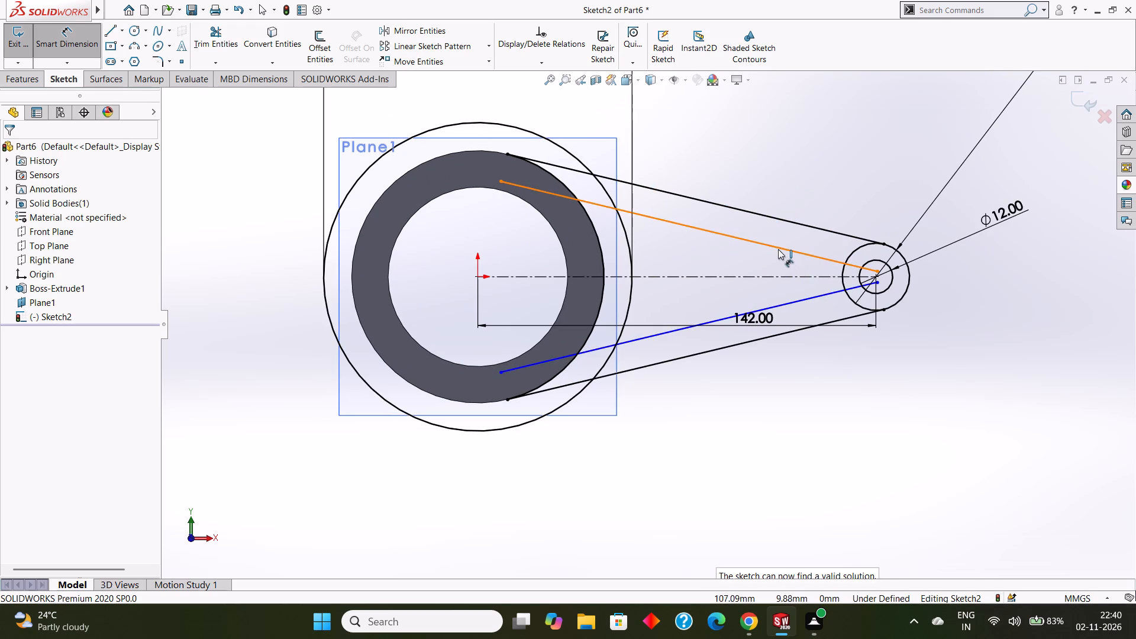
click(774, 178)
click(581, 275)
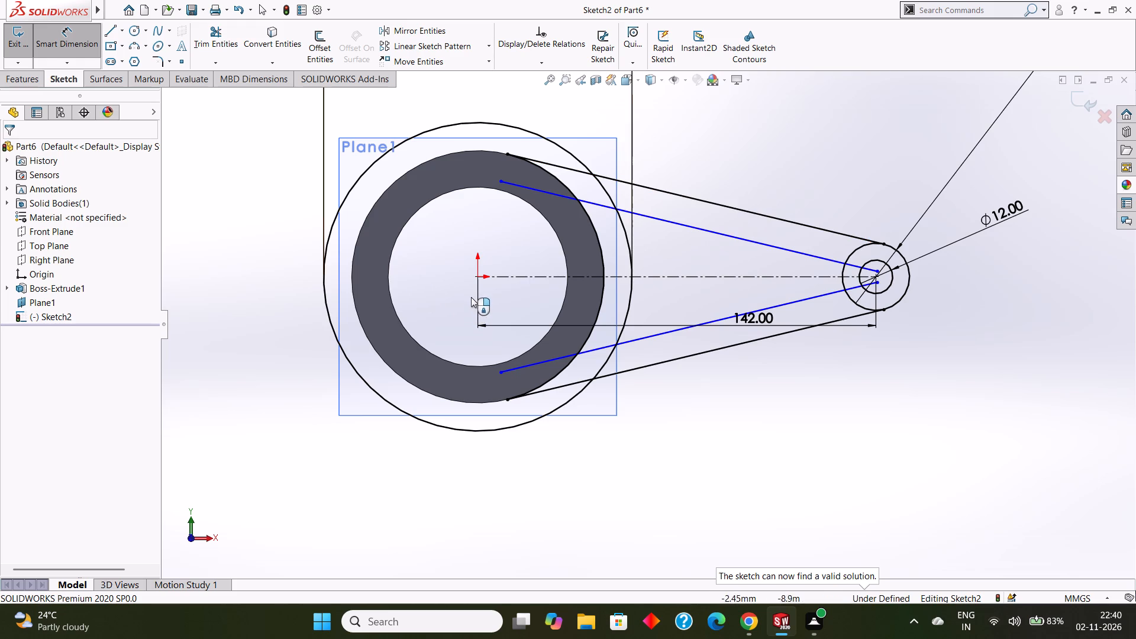
Dimension the perpendicular distance from the origin to the upper inner offset line.
click(476, 277)
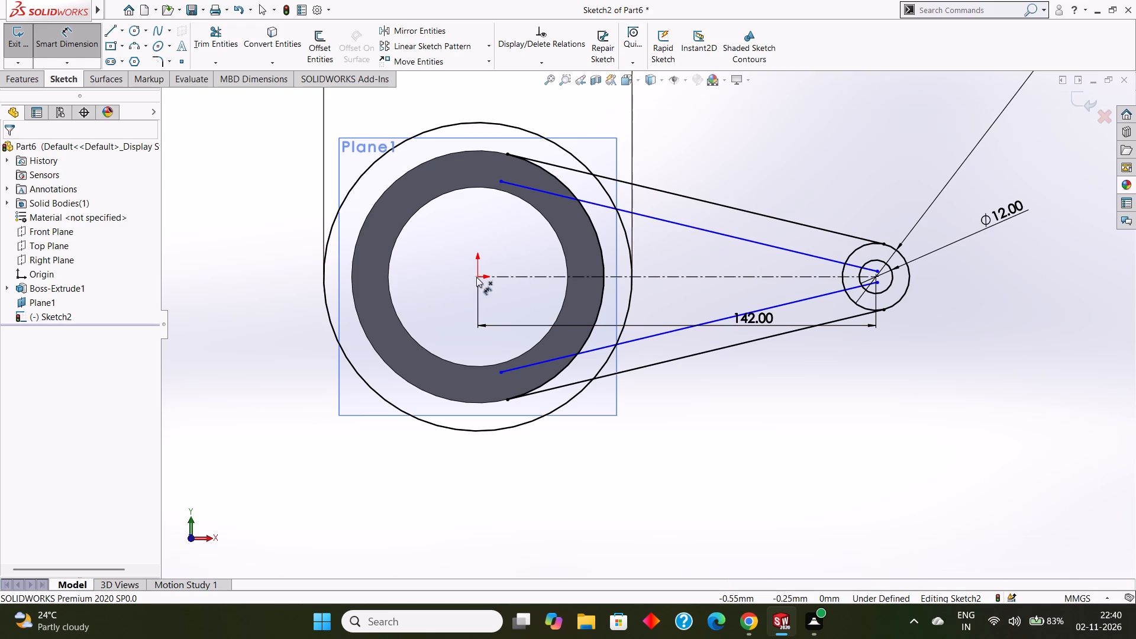
click(502, 182)
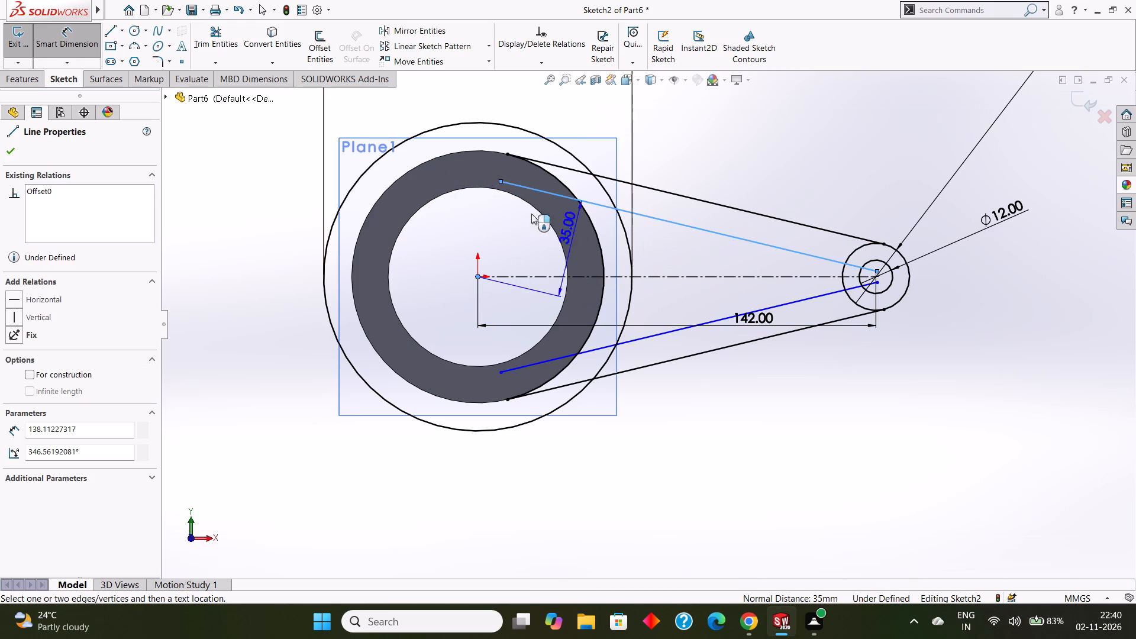
click(423, 216)
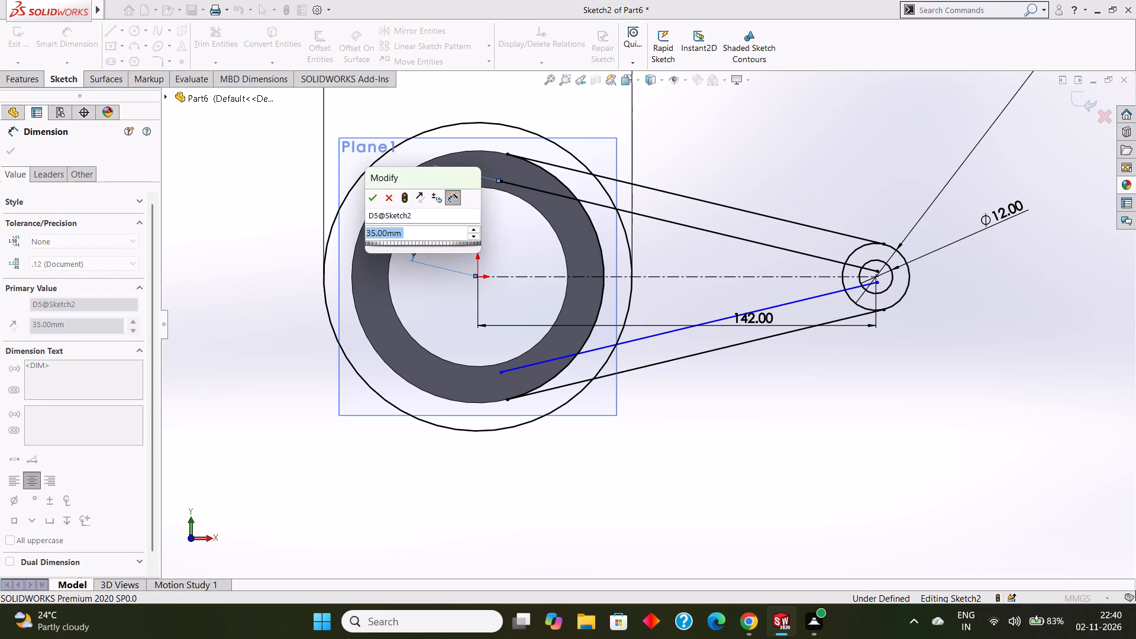
click(370, 194)
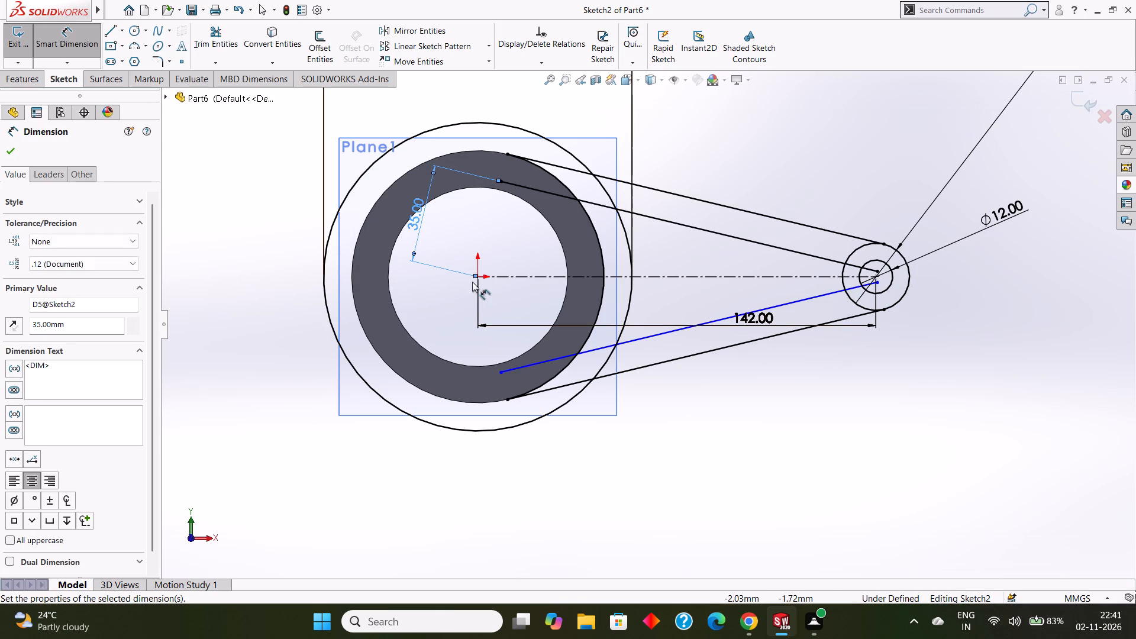
Dimension the perpendicular distance from the origin to the lower inner offset line.
click(479, 277)
click(501, 374)
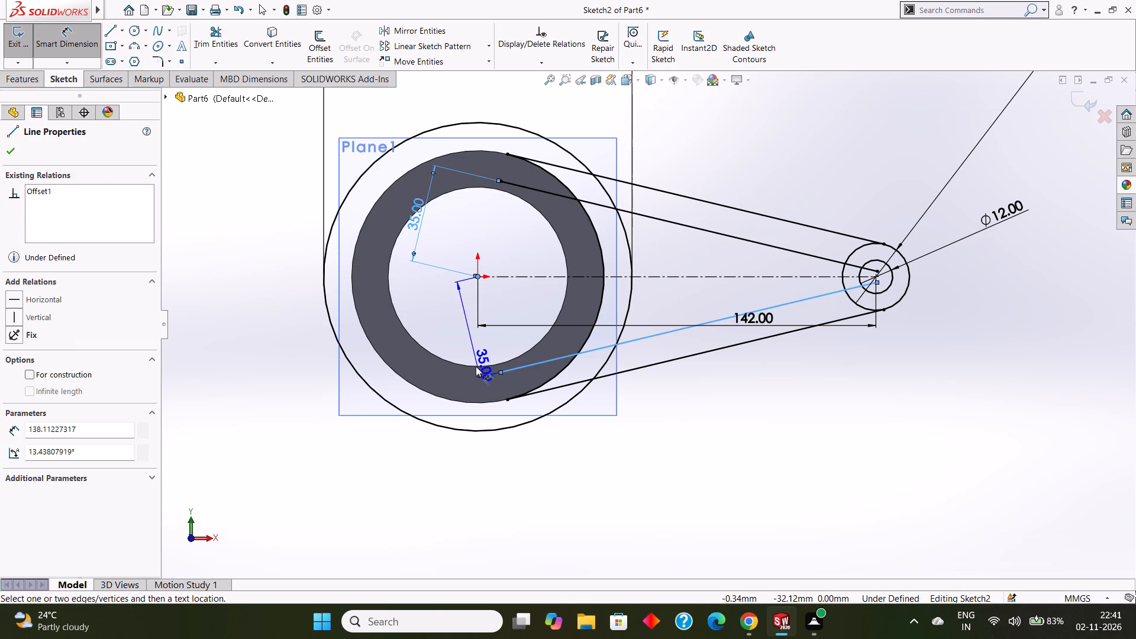
click(426, 333)
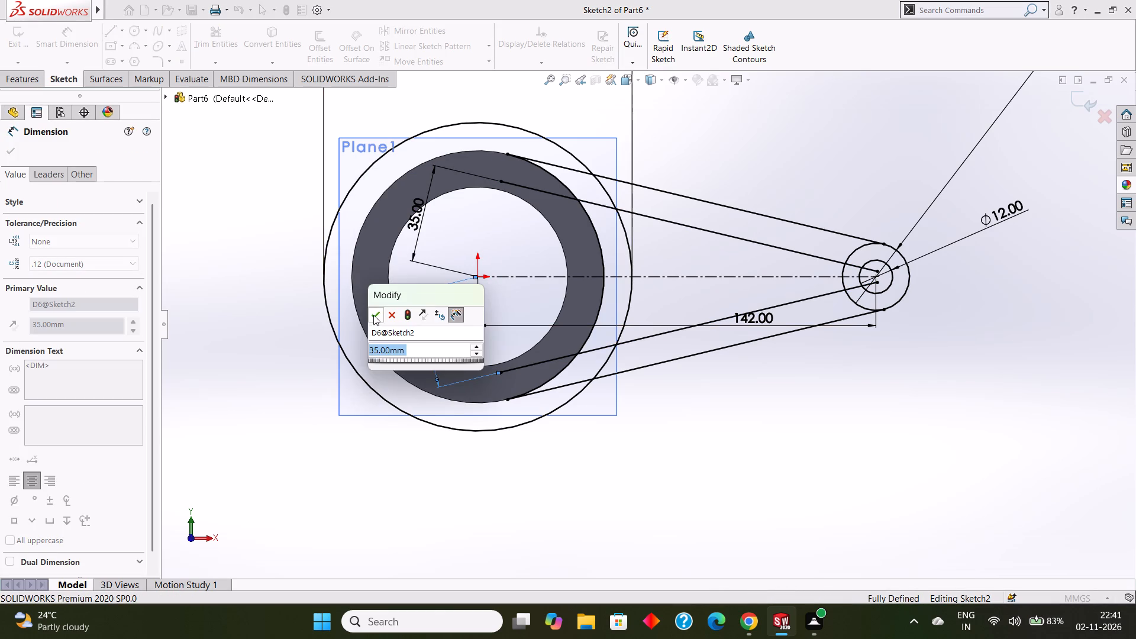
click(375, 308)
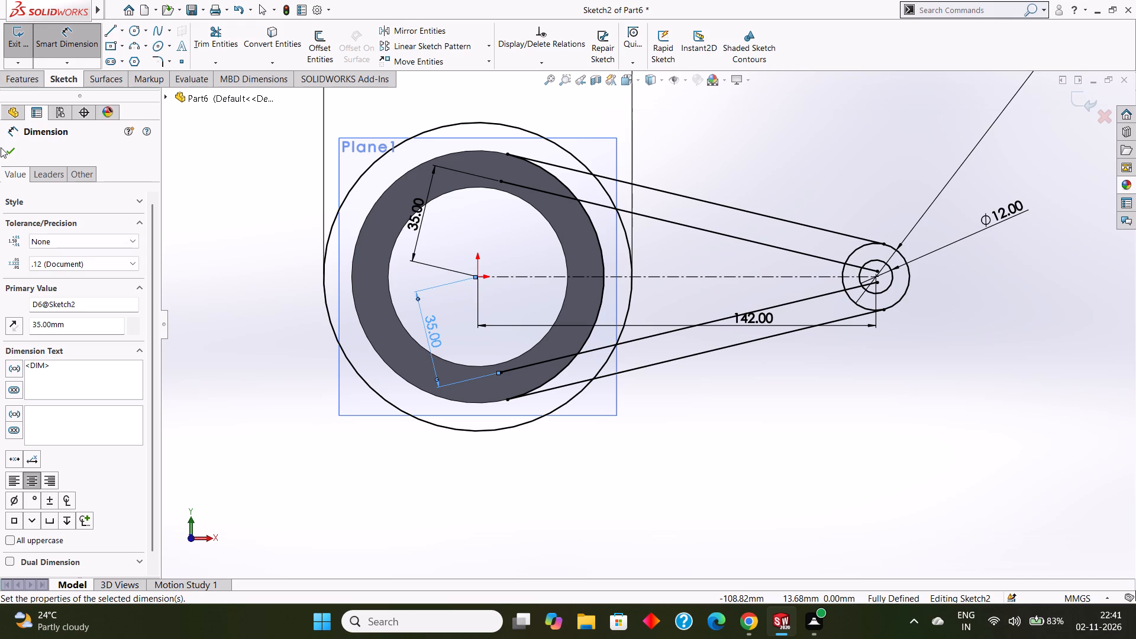
click(8, 150)
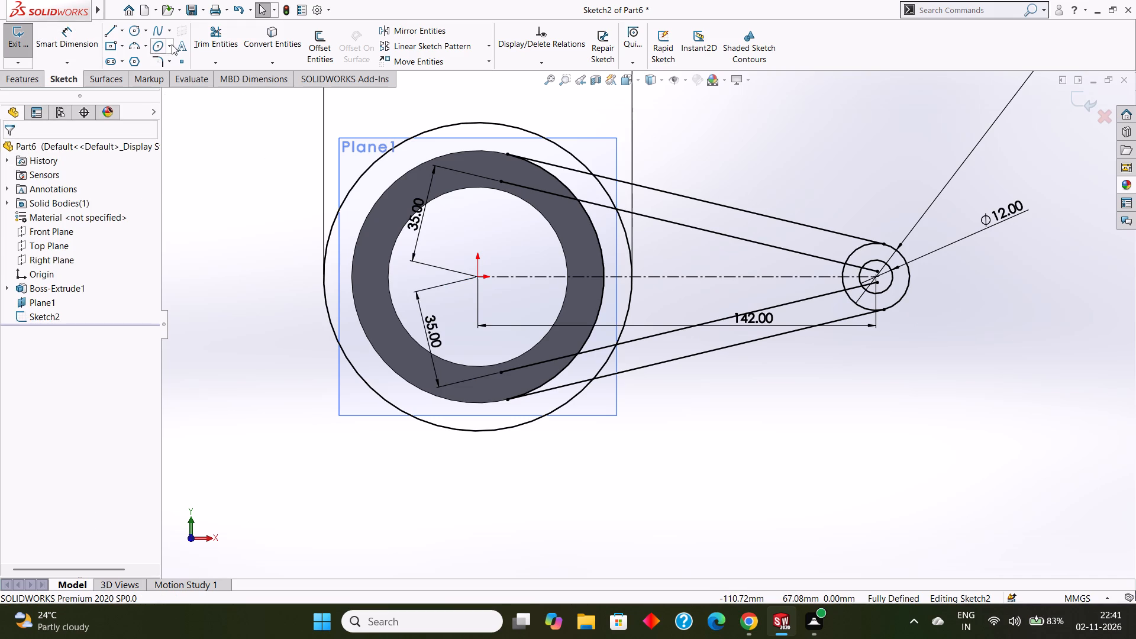
Sketch a 3 mm radius circle between the upper inner line and the centerline, just outside the 110 mm circle.
click(138, 30)
scroll(636, 262, down, 2)
drag(647, 235, 657, 253)
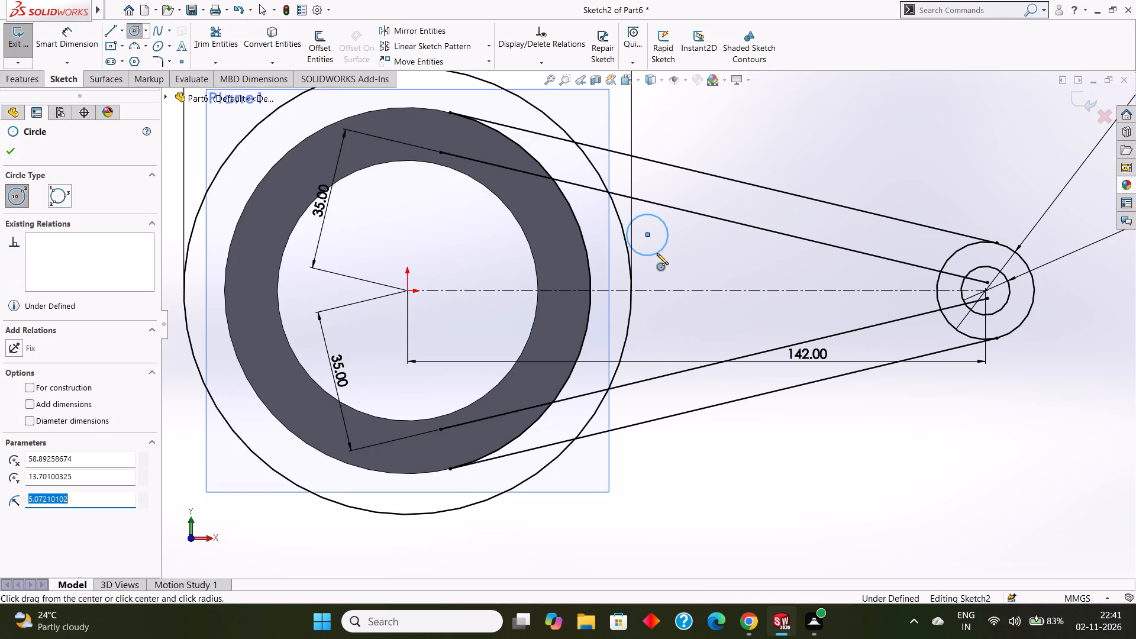
key(BackSpace)
key(3)
key(Return)
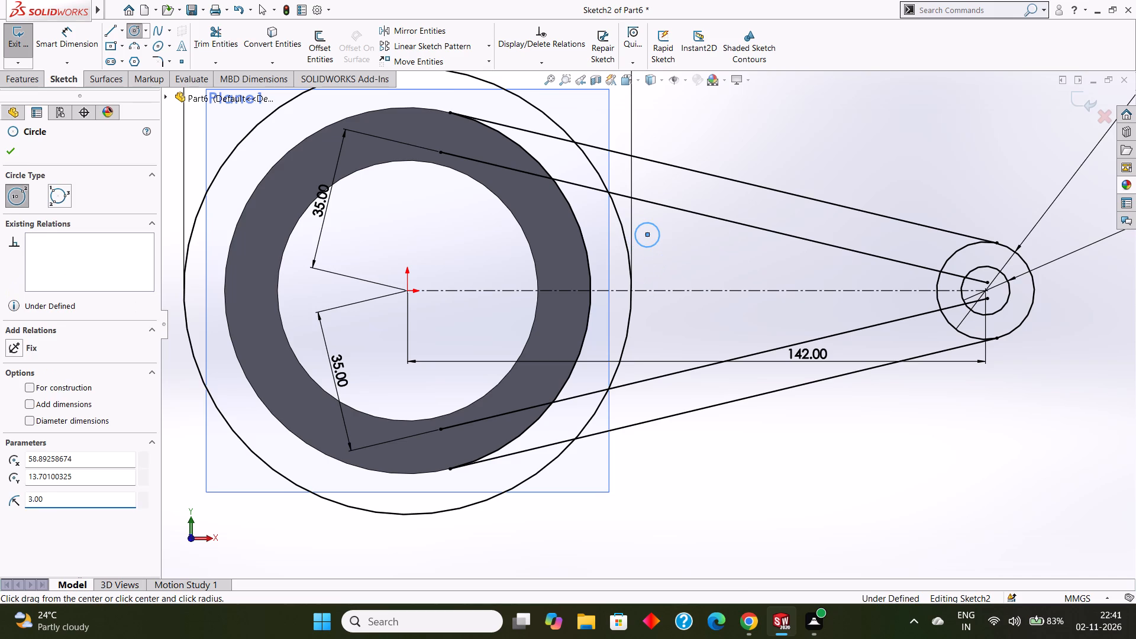
key(Escape)
key(Escape)
Make the upper small circle tangent to the upper inner line and to the 110 mm circle.
click(657, 224)
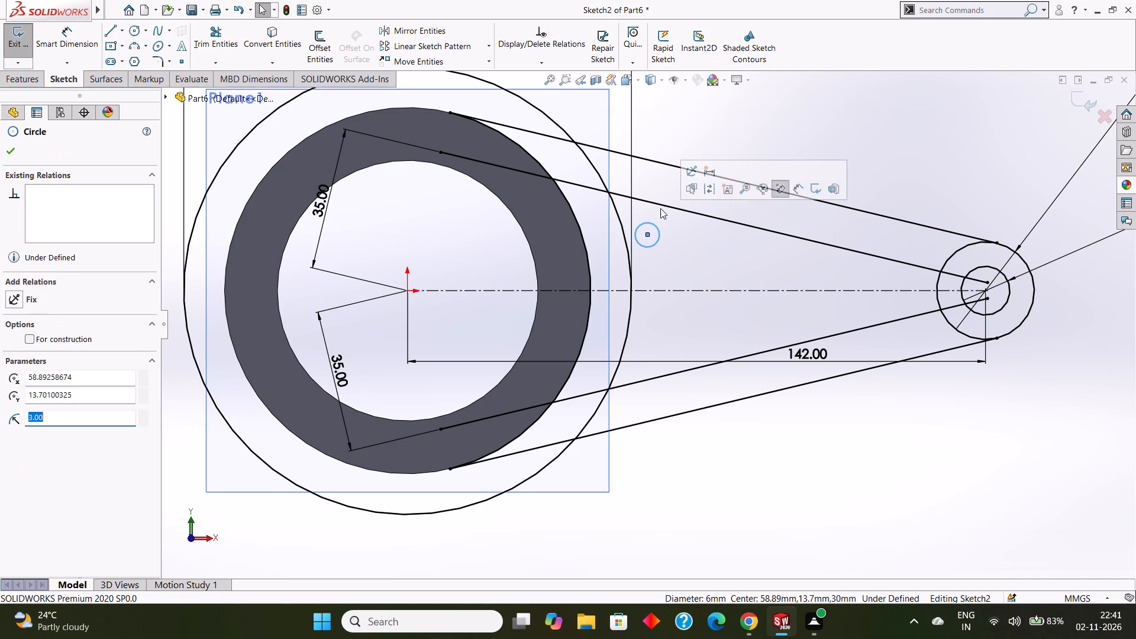
ctrl+click(661, 206)
click(35, 358)
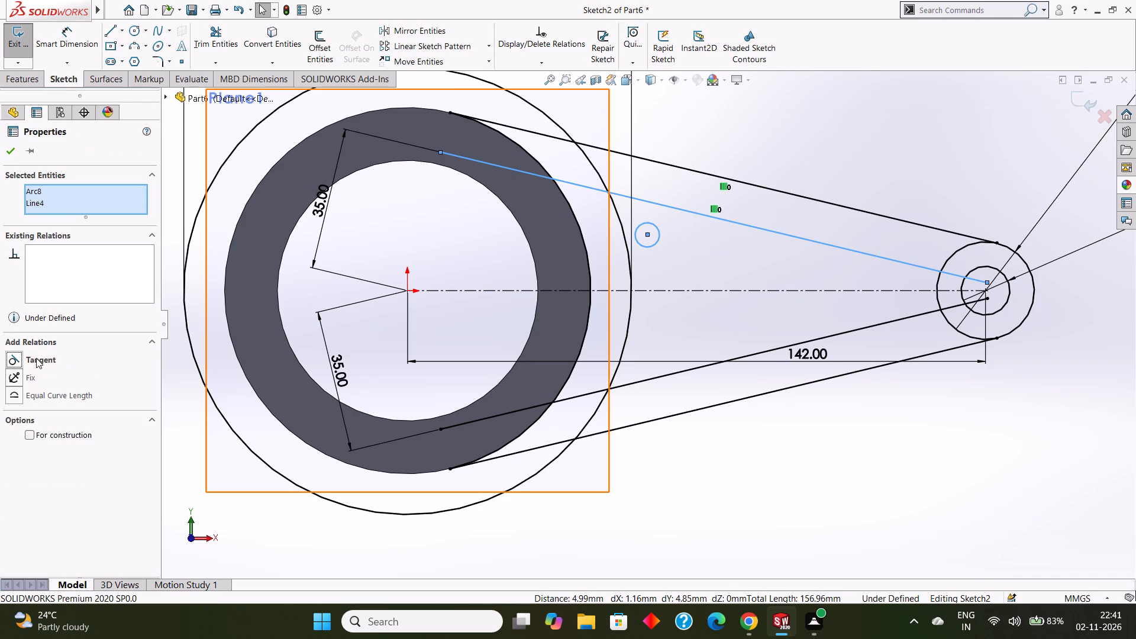
click(11, 153)
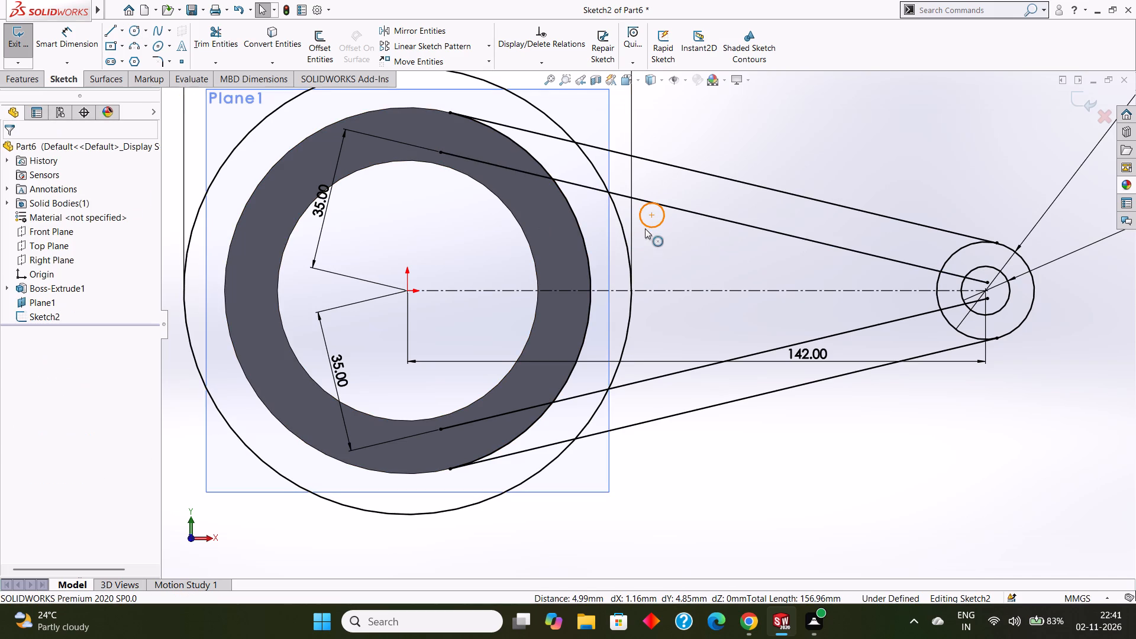
click(650, 228)
ctrl+click(621, 224)
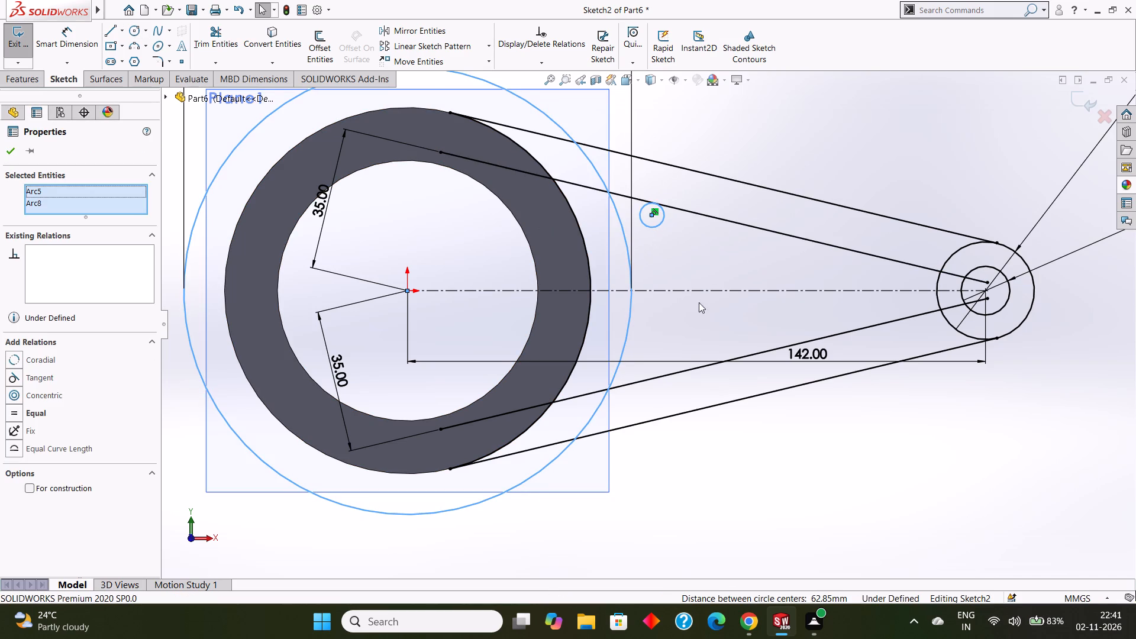
click(41, 375)
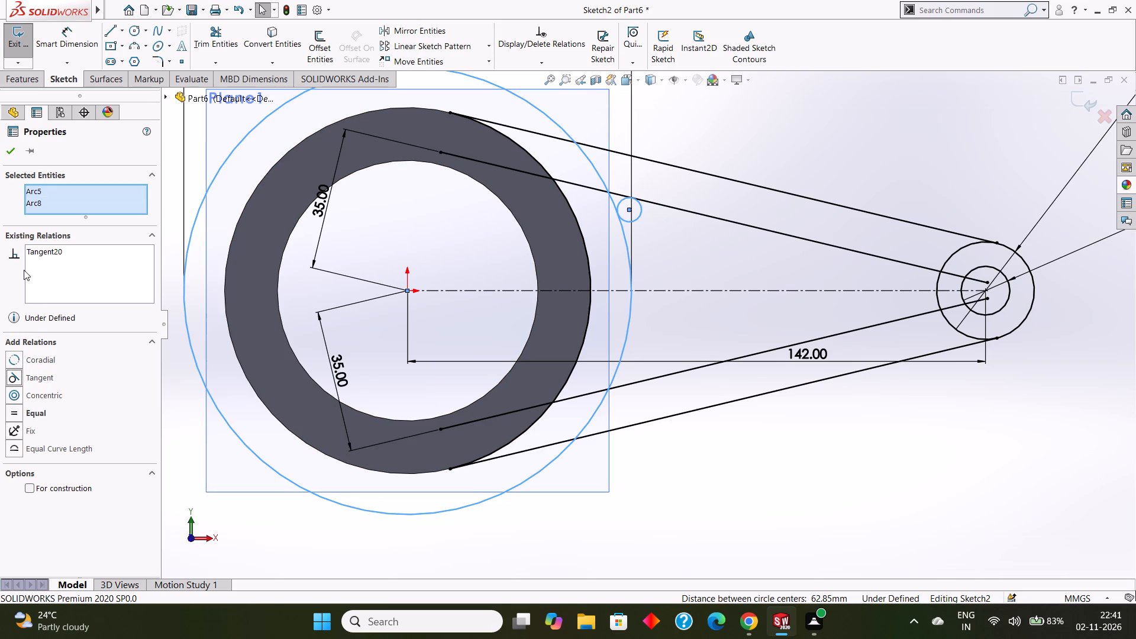
click(11, 153)
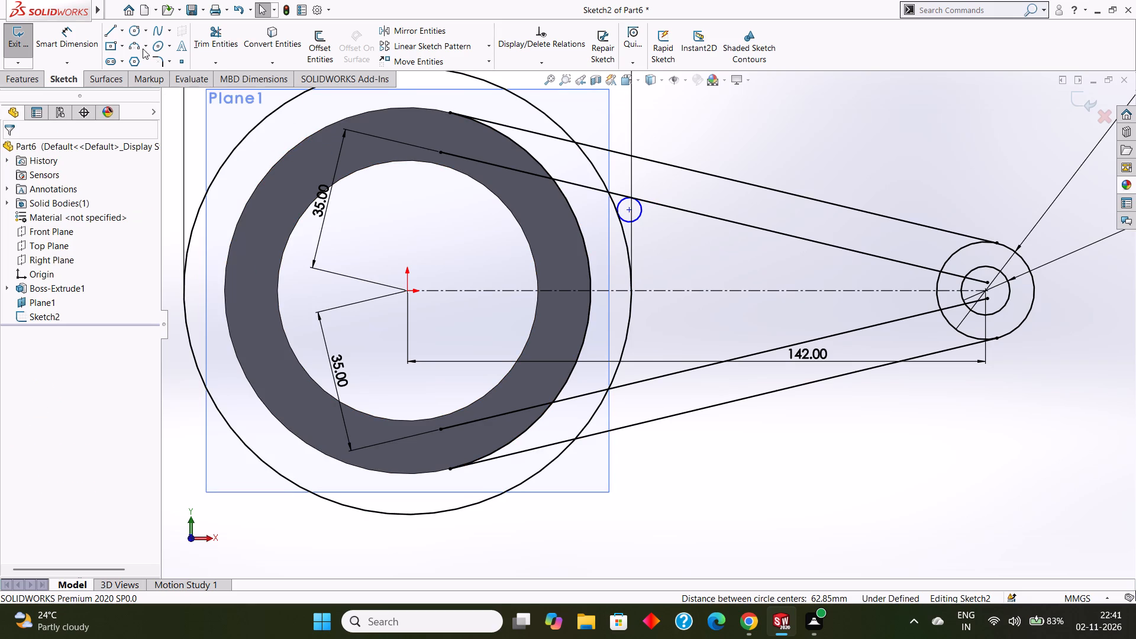
Sketch a second 3 mm radius circle between the centerline and the lower inner line, just outside the 110 mm circle.
click(136, 33)
drag(650, 348, 658, 359)
key(BackSpace)
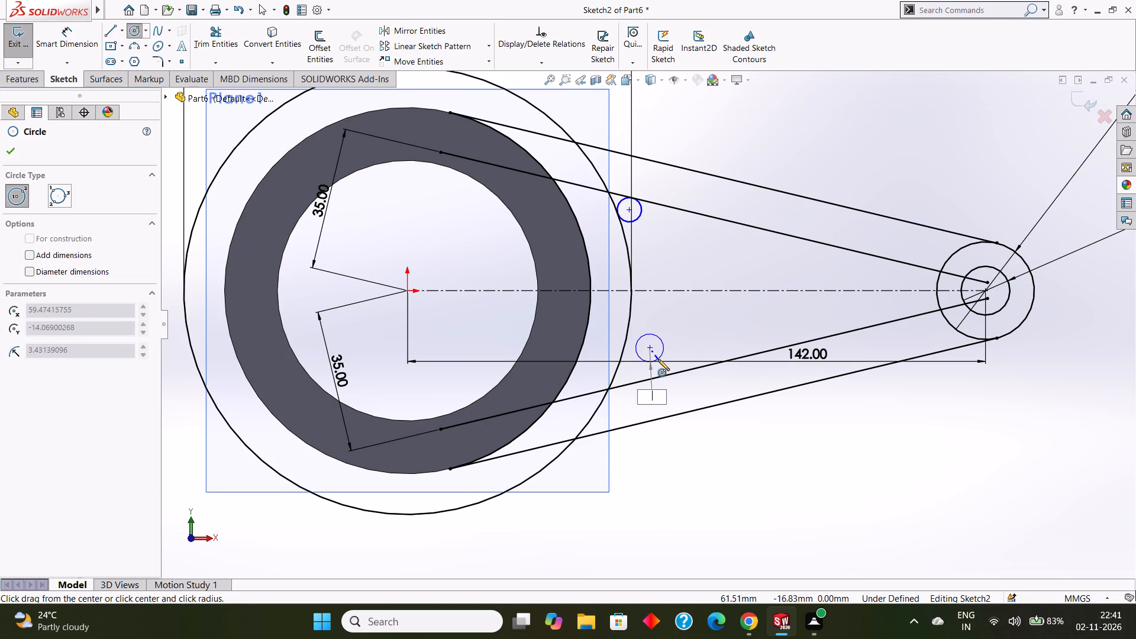
key(3)
key(Return)
key(Escape)
key(Escape)
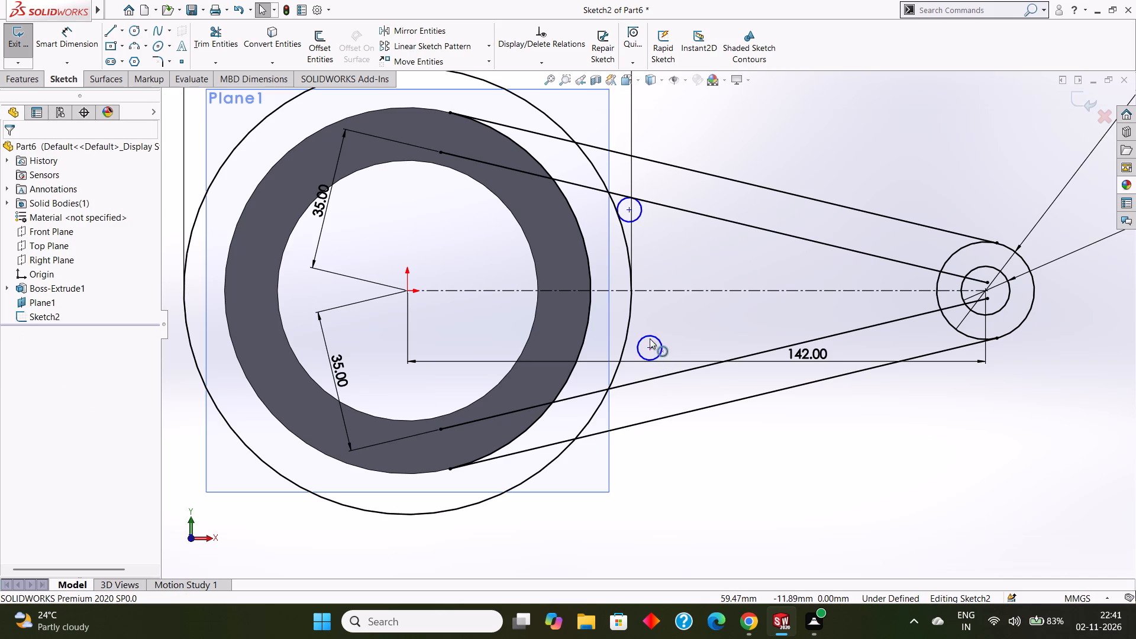
Make the lower small circle tangent to the lower inner line and to the 110 mm circle.
click(650, 335)
ctrl+click(654, 379)
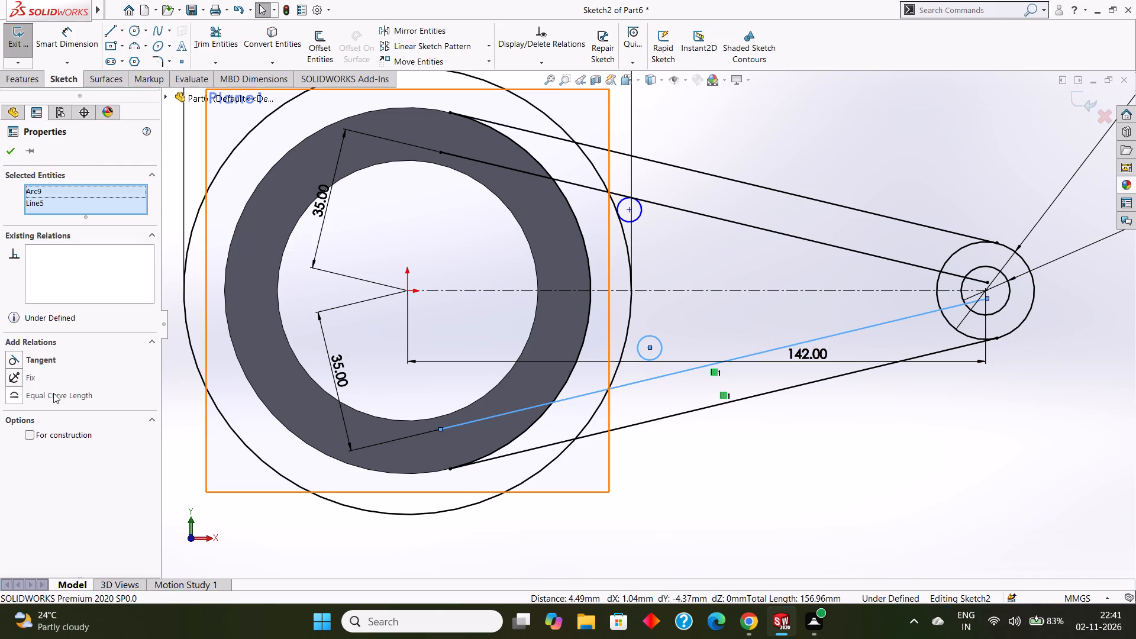
click(53, 359)
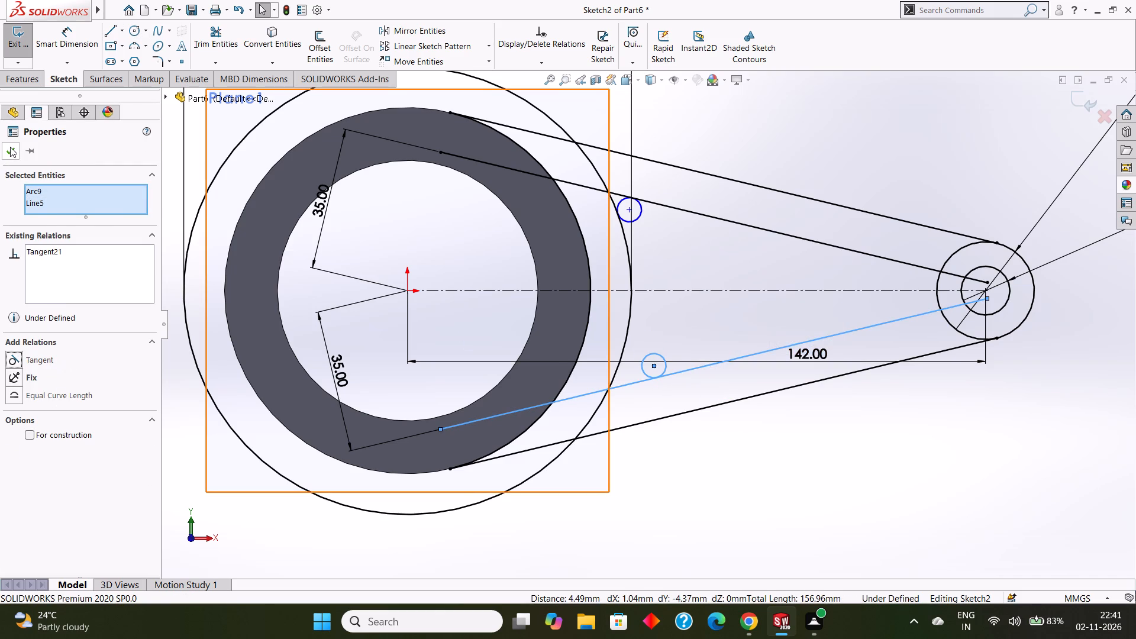
click(10, 147)
click(661, 353)
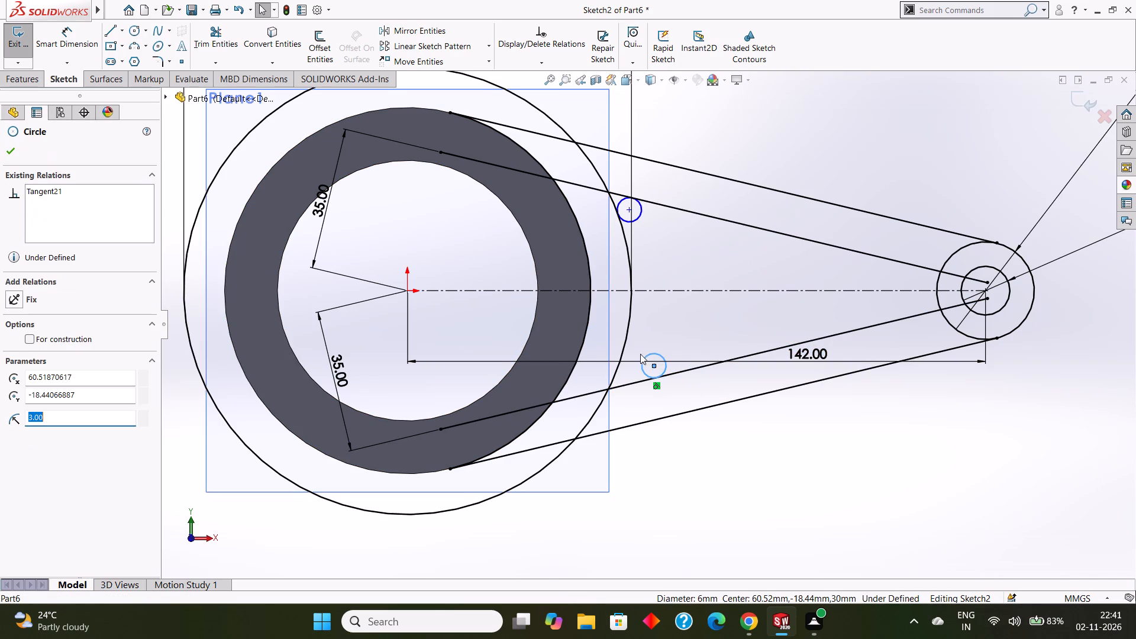
ctrl+click(625, 353)
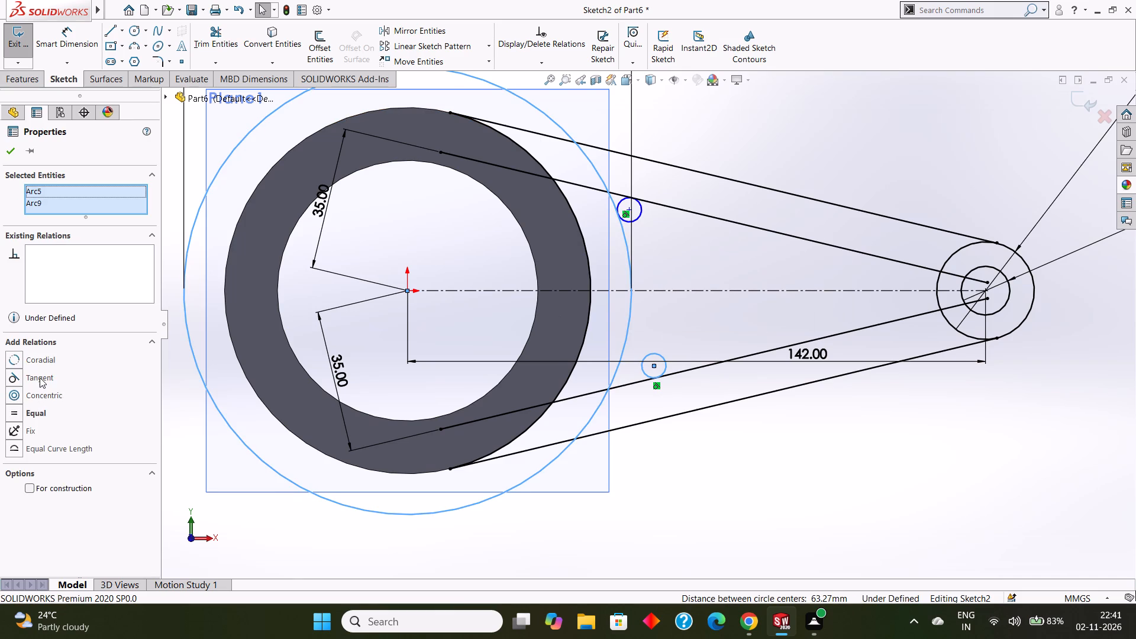
click(40, 377)
click(17, 157)
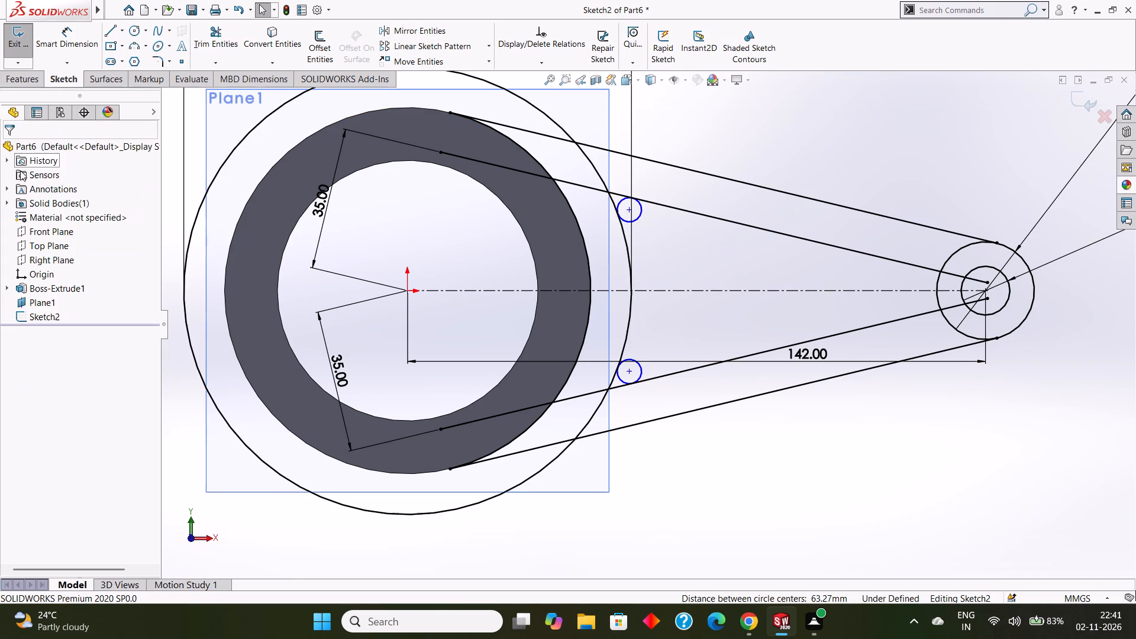
Trim both small circles to fillet arcs between the inner lines and the 110 mm circle.
click(223, 38)
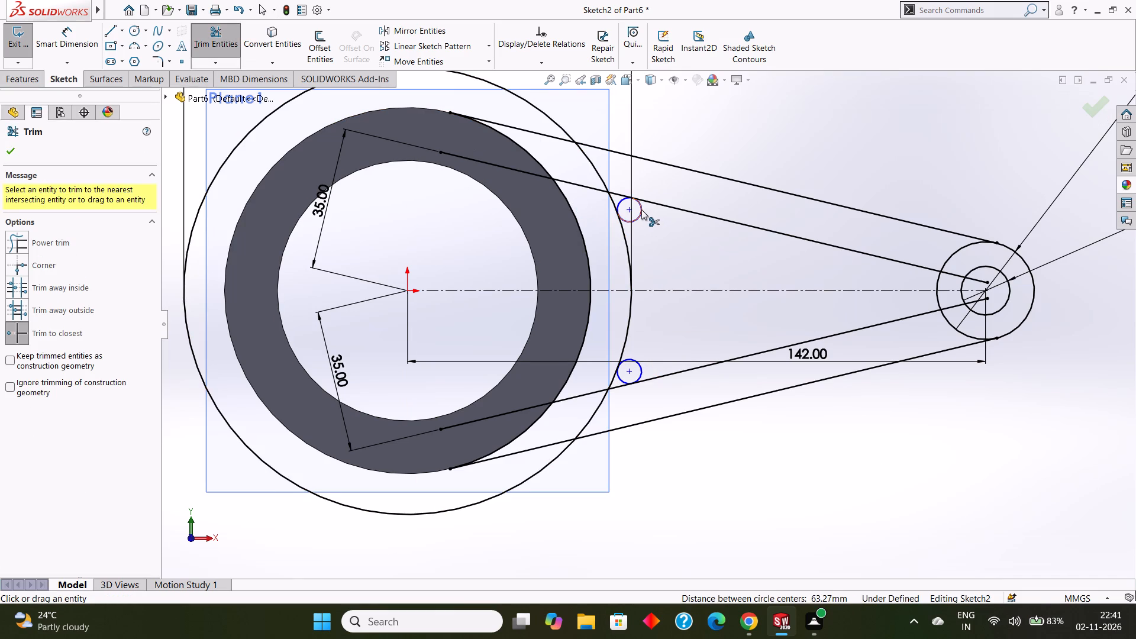
click(641, 209)
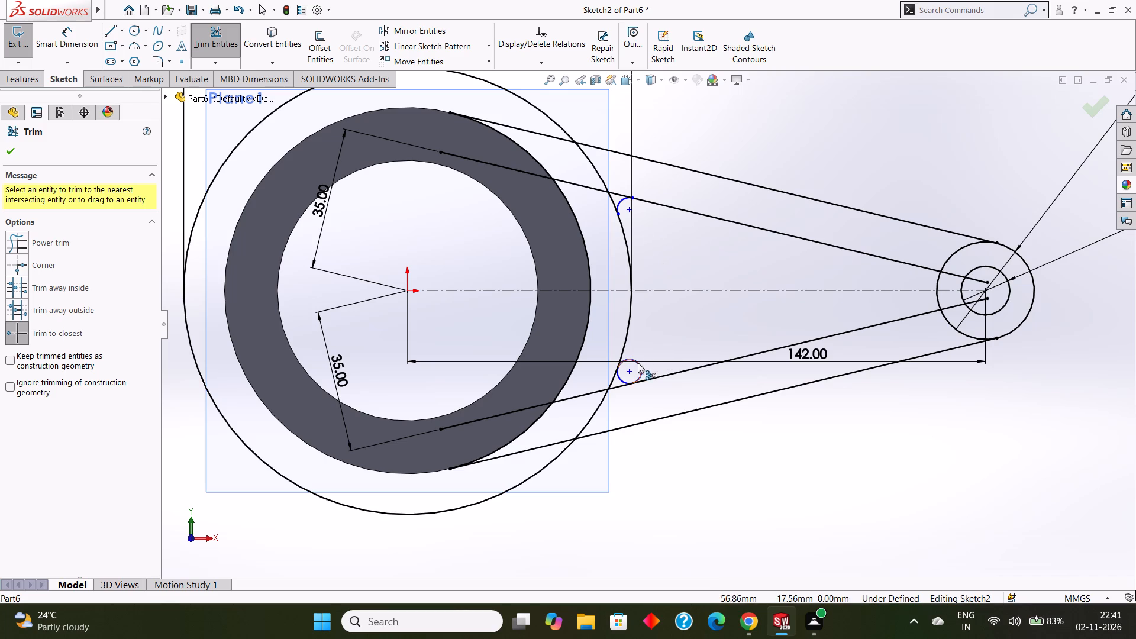
click(638, 363)
click(6, 146)
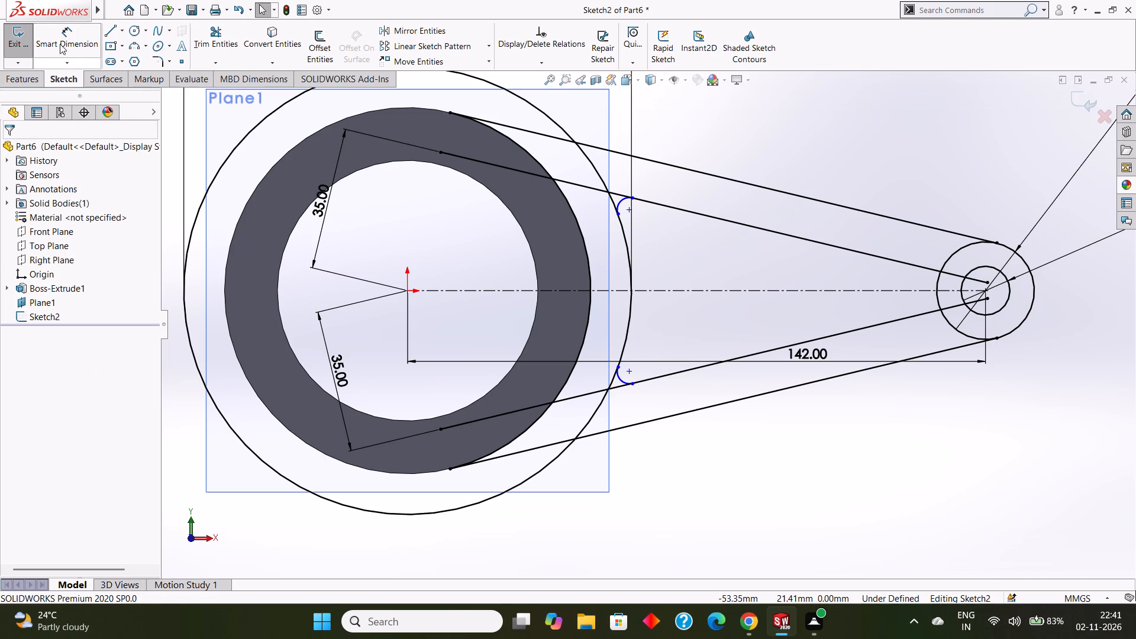
Dimension the radius of the upper fillet arc between the 110 mm circle and the upper inner line.
click(64, 31)
click(622, 204)
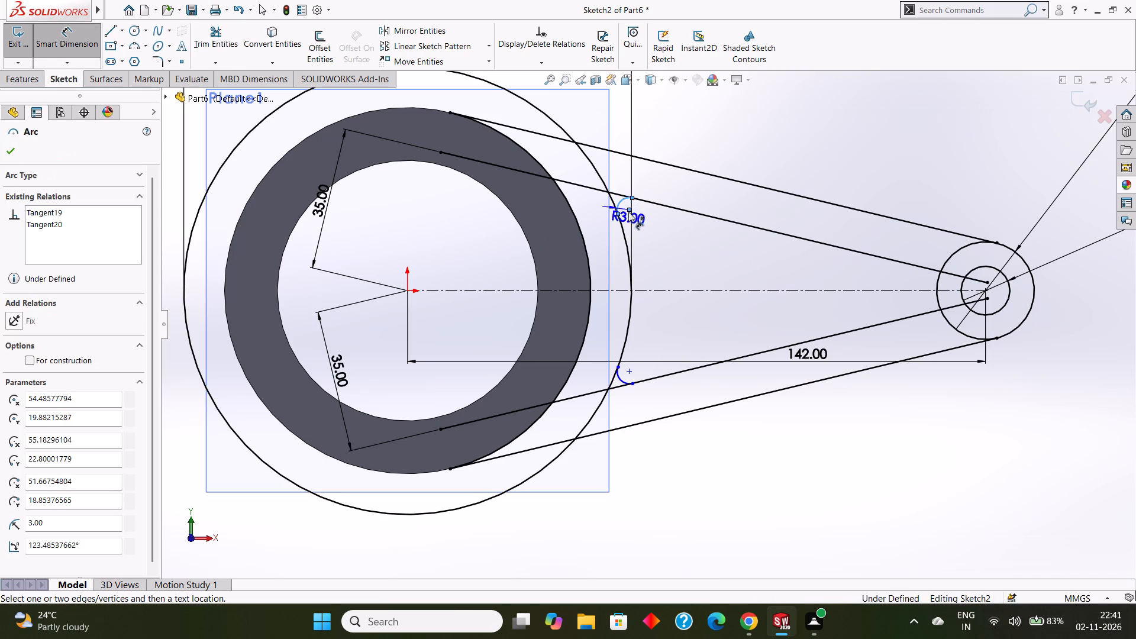
click(652, 235)
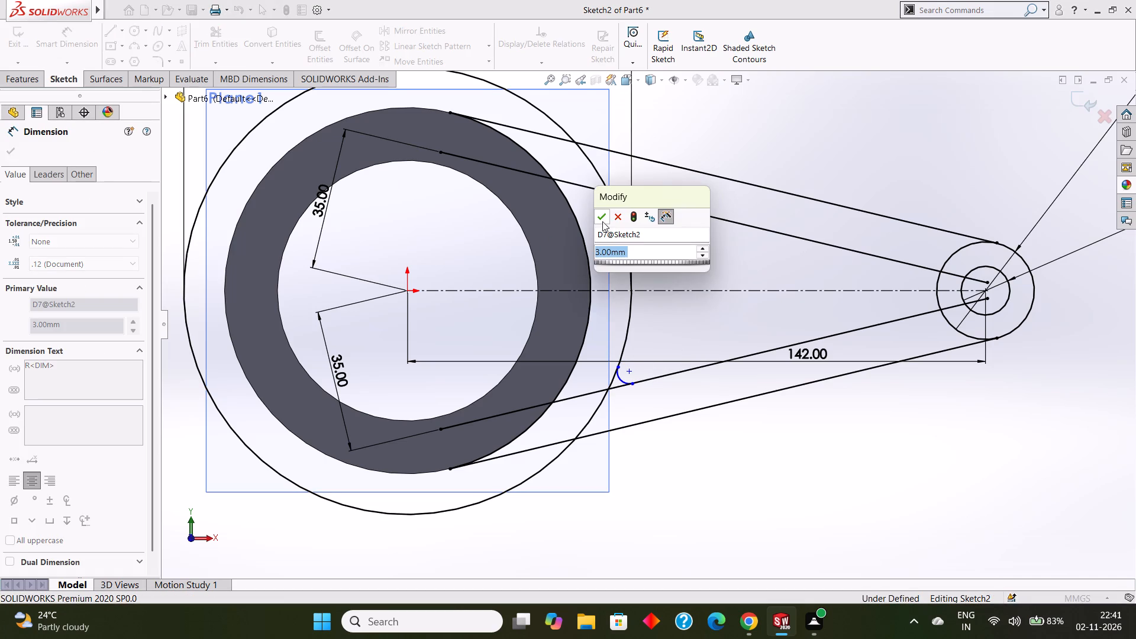
click(601, 220)
Dimension the radius of the lower fillet arc between the 110 mm circle and the lower inner line.
click(622, 375)
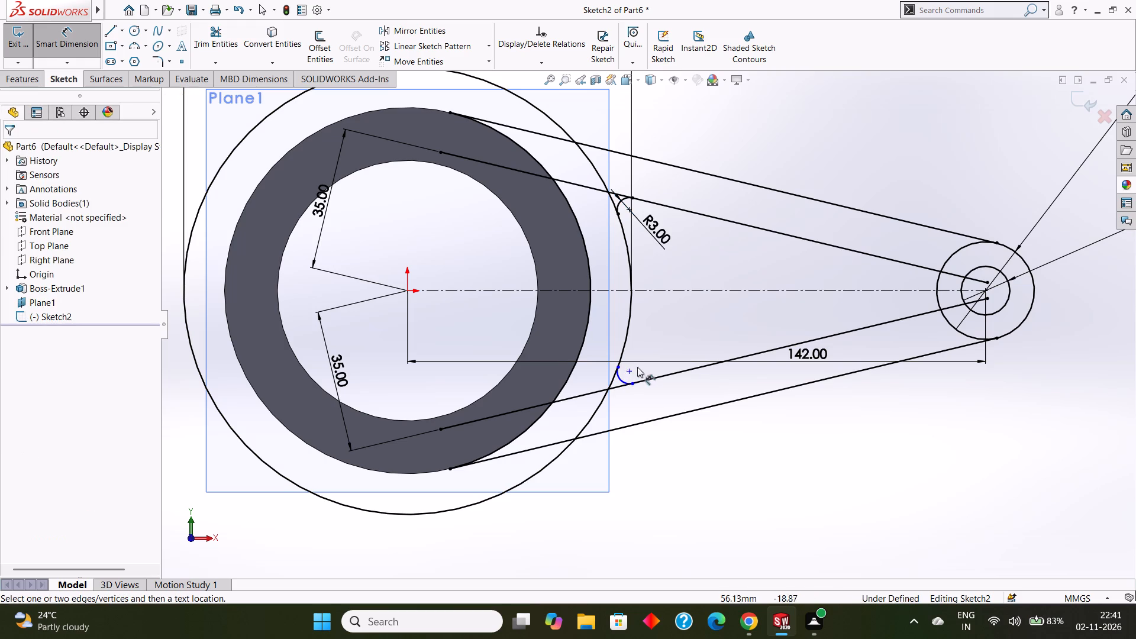
click(622, 380)
click(659, 351)
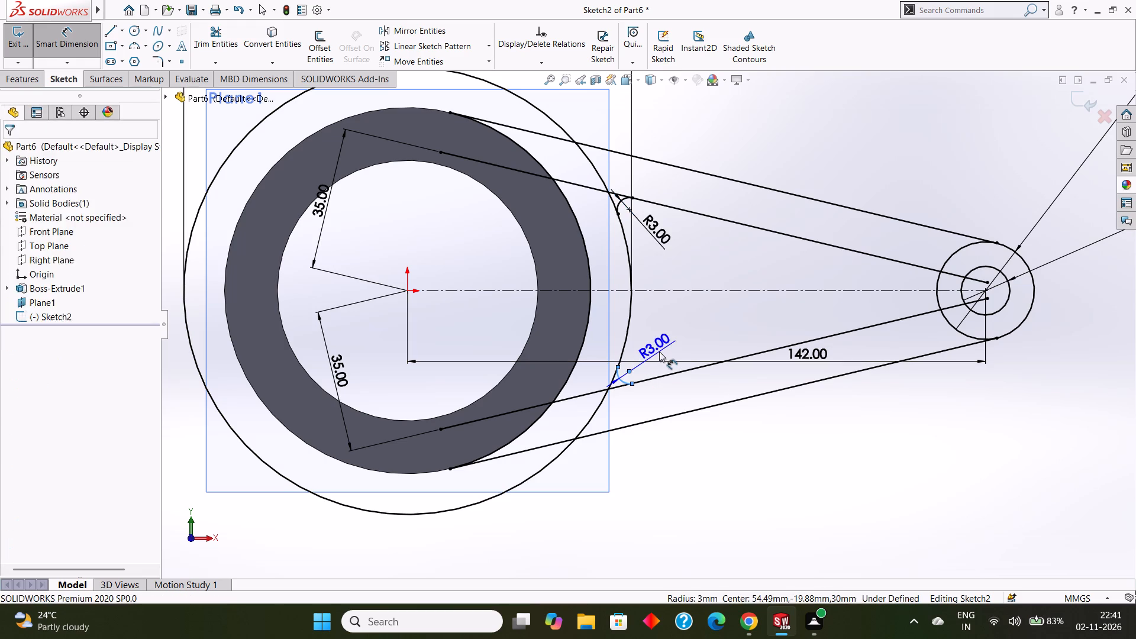
click(607, 331)
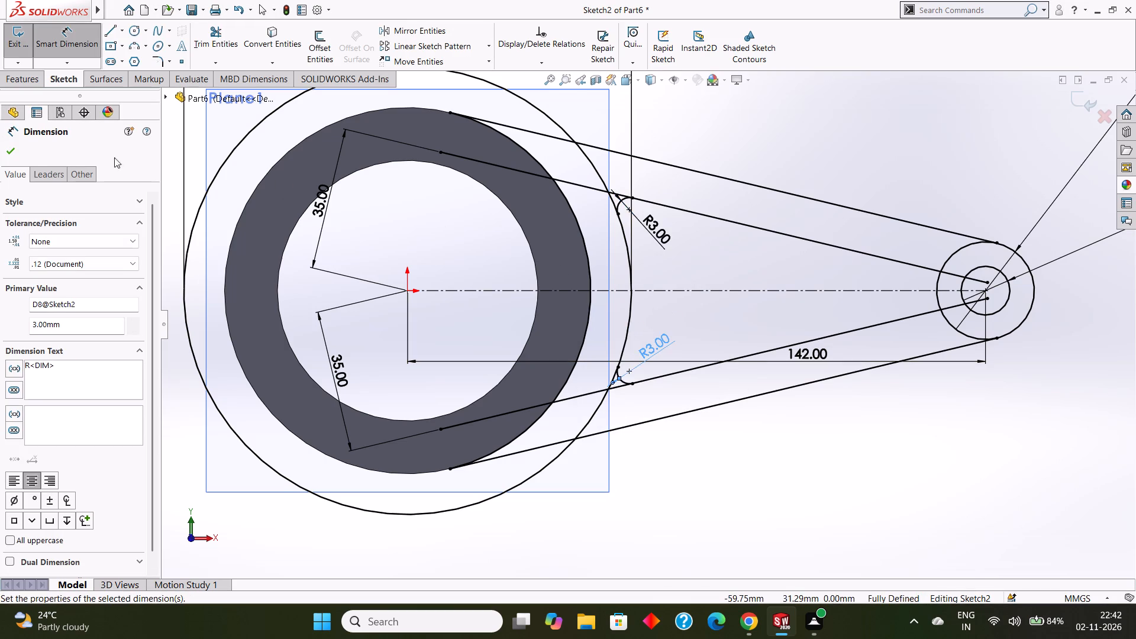
click(12, 151)
Trim both inner lines' ends inside the 110 mm circle, and cut the lower line back to its fillet arc.
click(209, 24)
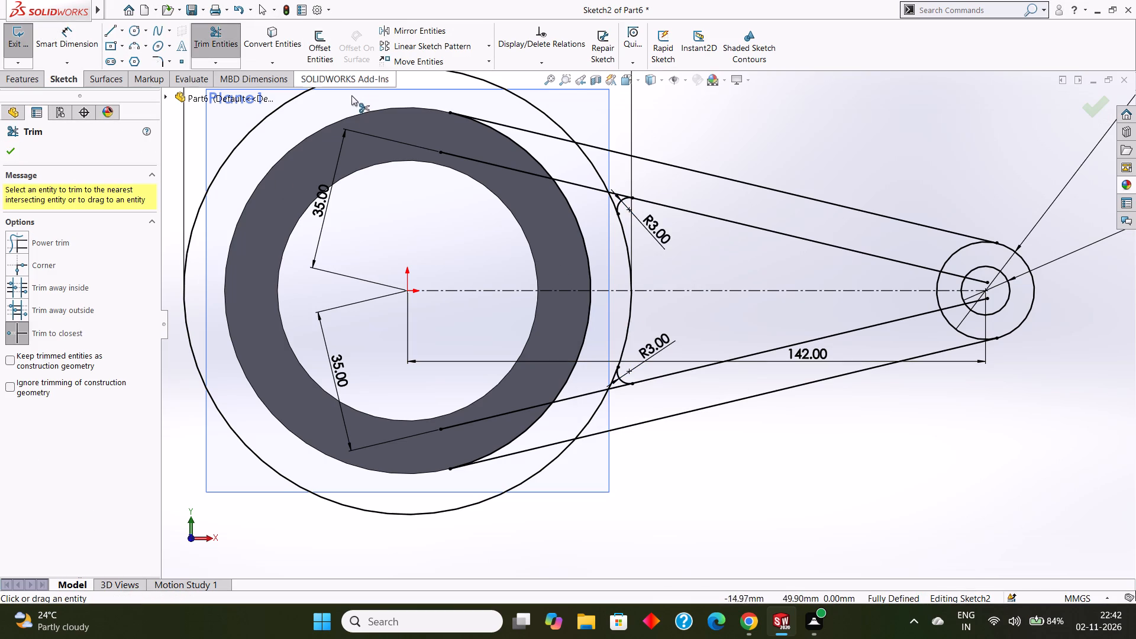
click(466, 157)
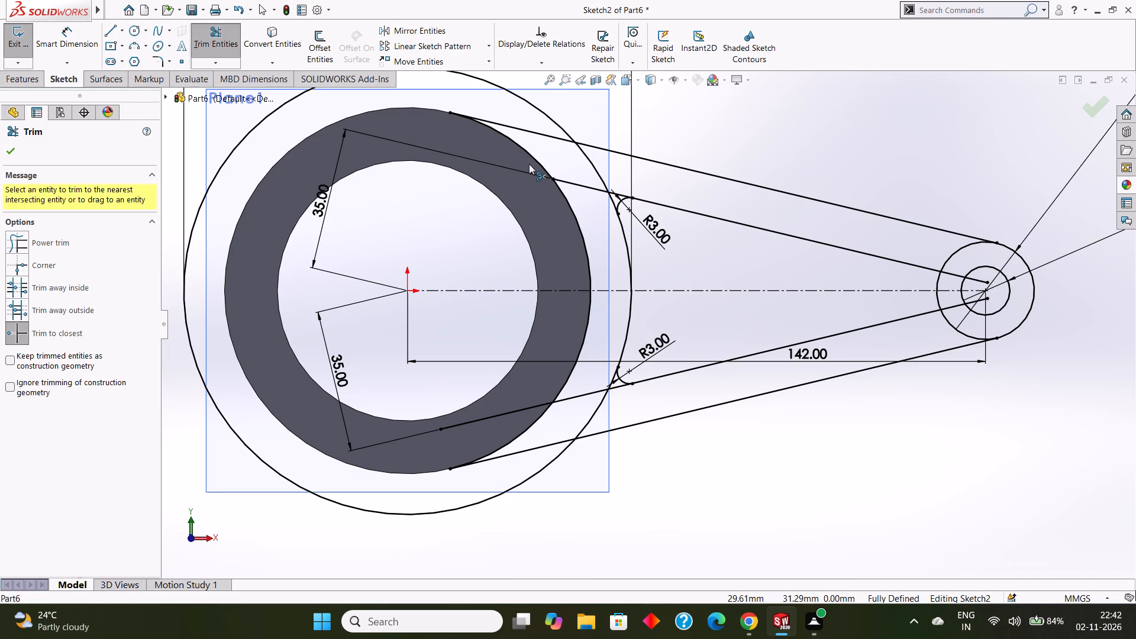
click(581, 186)
click(573, 399)
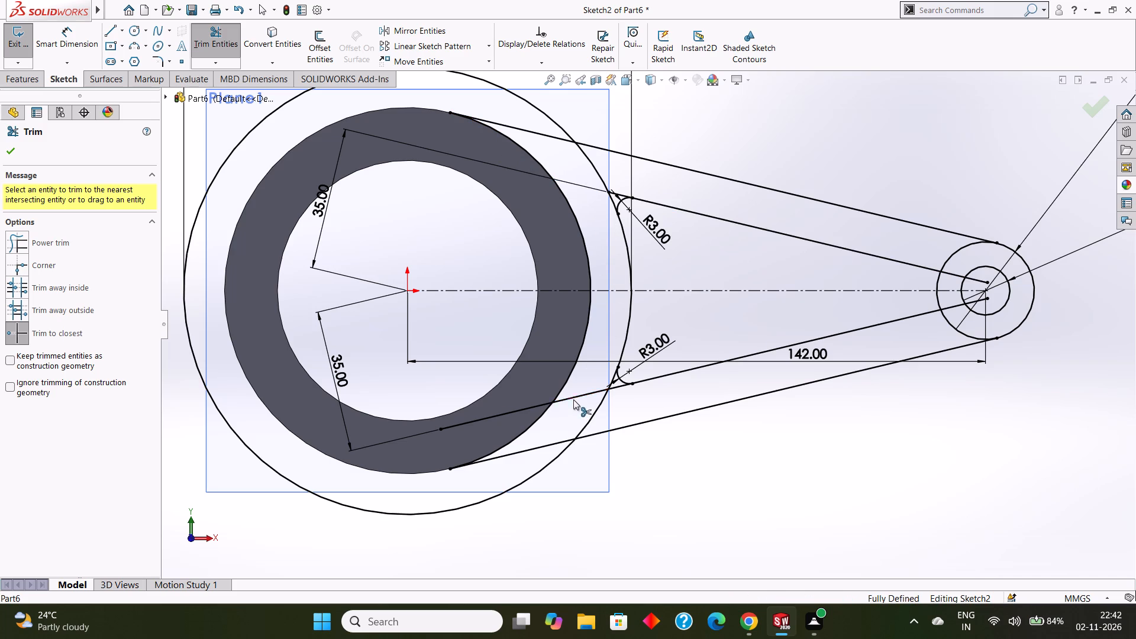
click(521, 408)
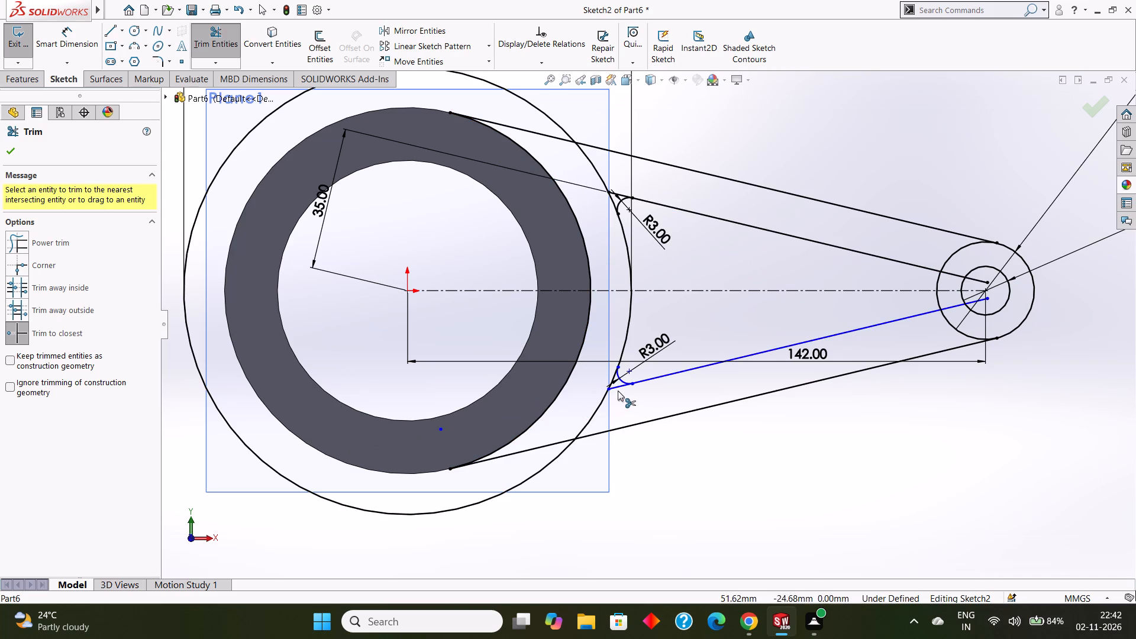
click(617, 386)
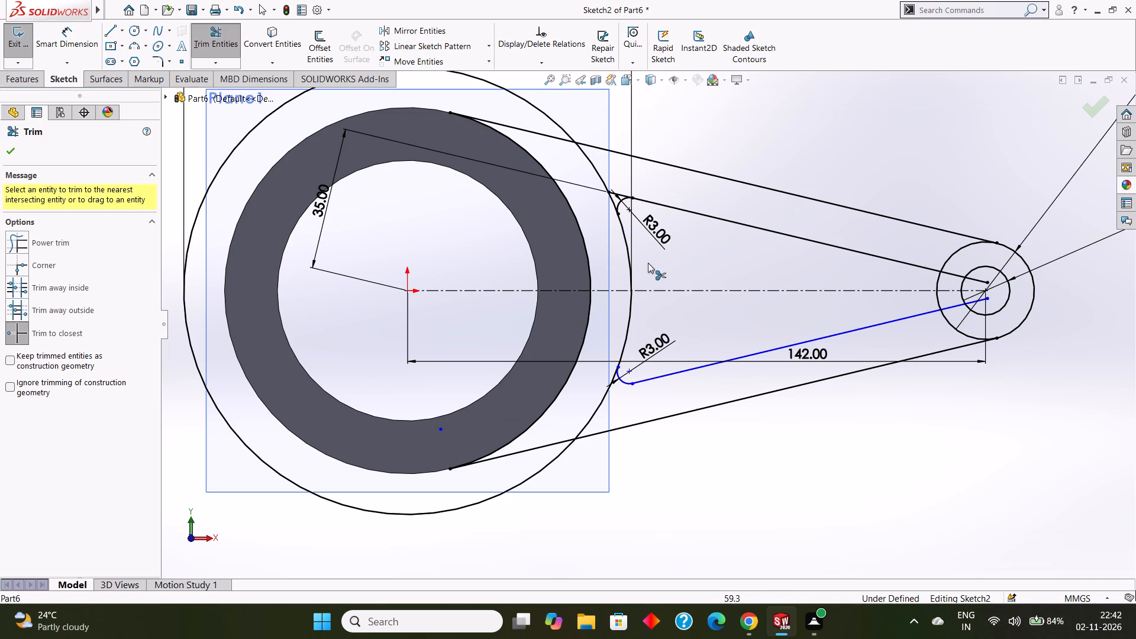
Trim the 110 mm circle to the arc running from the upper inner line to the lower fillet arc.
click(593, 162)
click(550, 117)
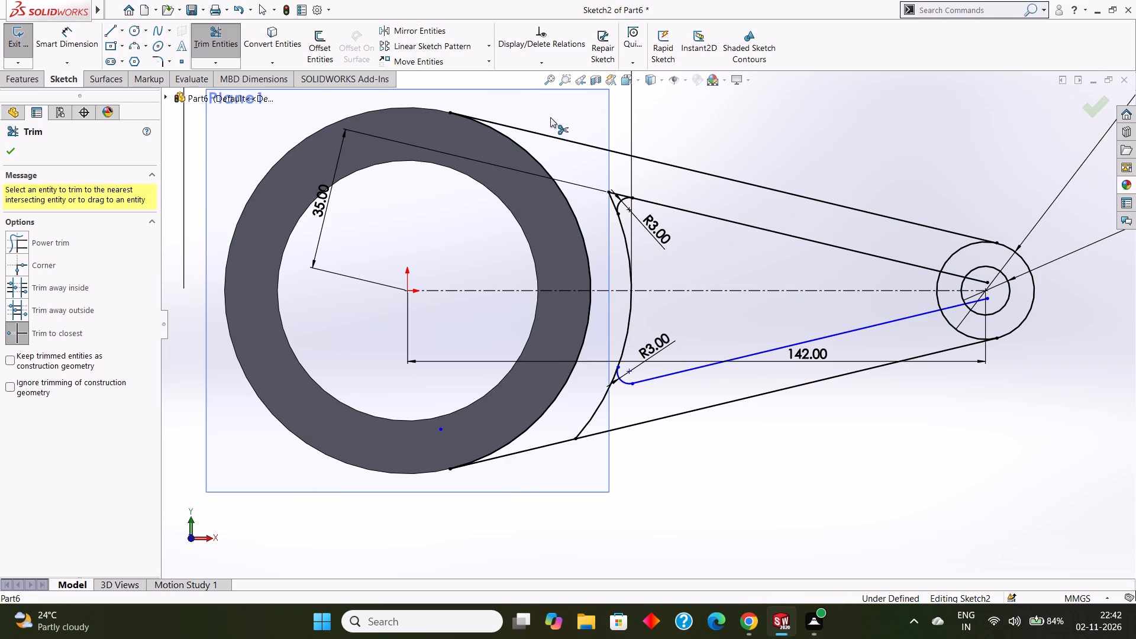
scroll(550, 117, up, 2)
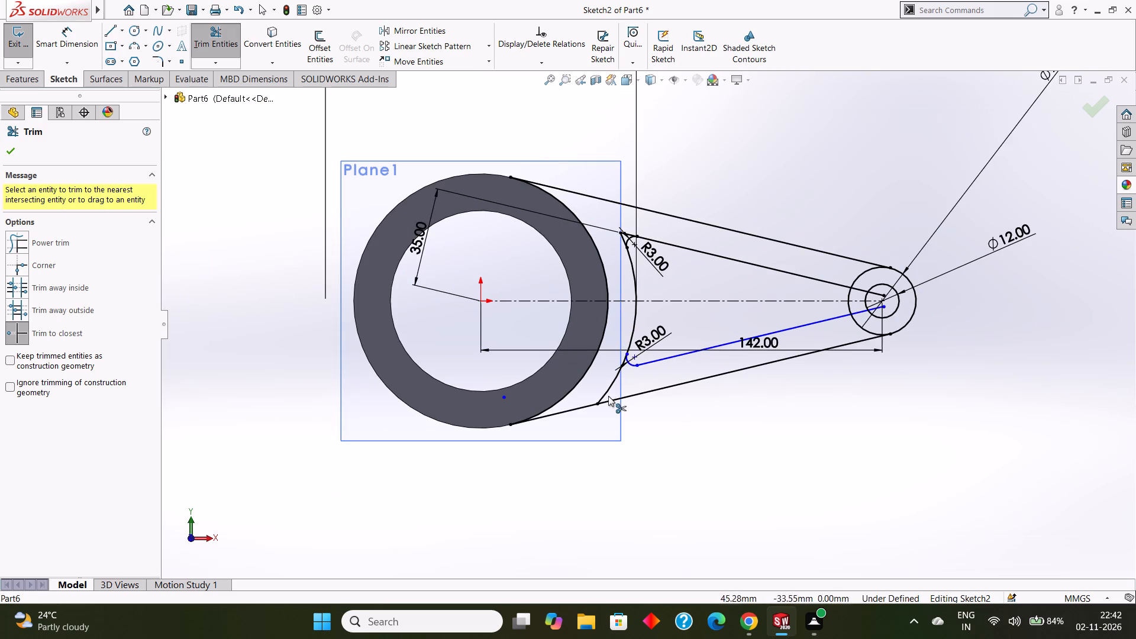
click(609, 388)
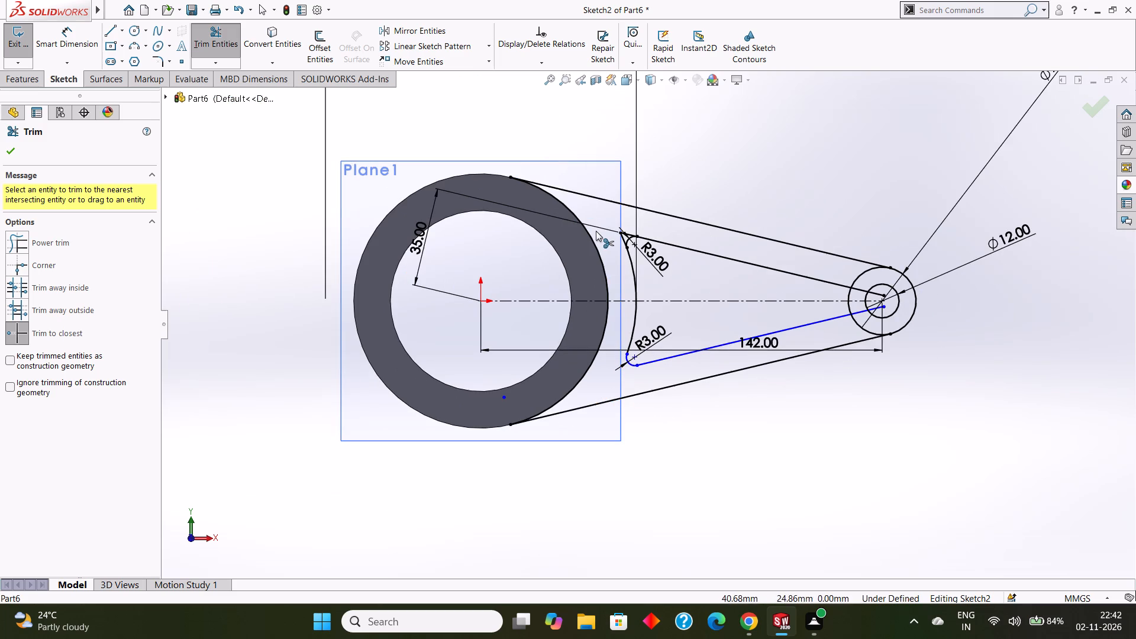
click(596, 231)
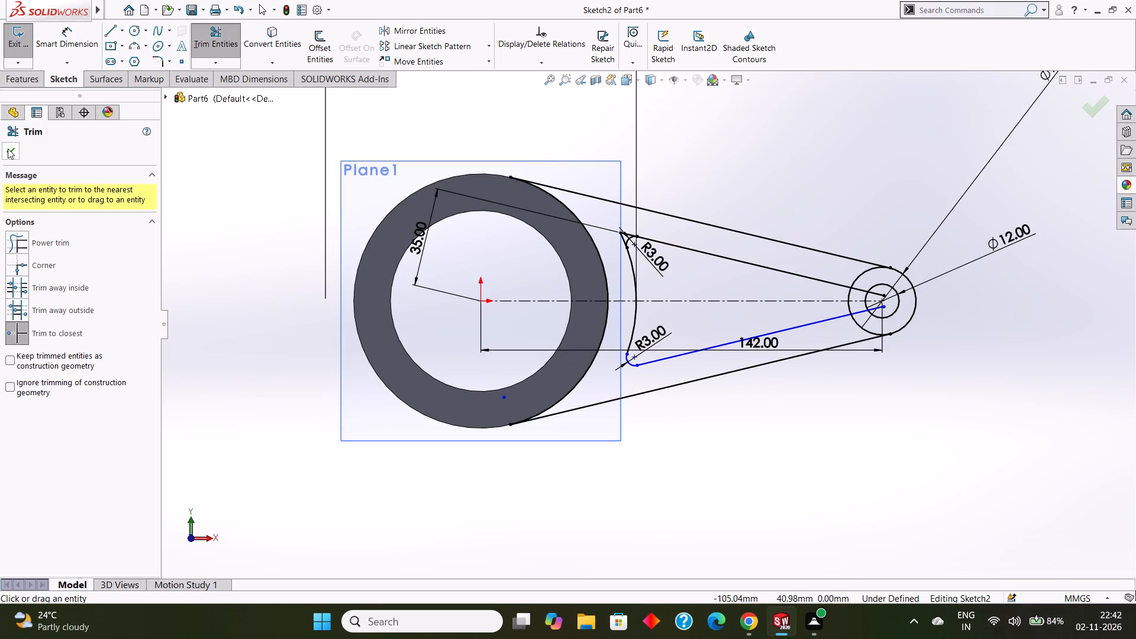
click(8, 149)
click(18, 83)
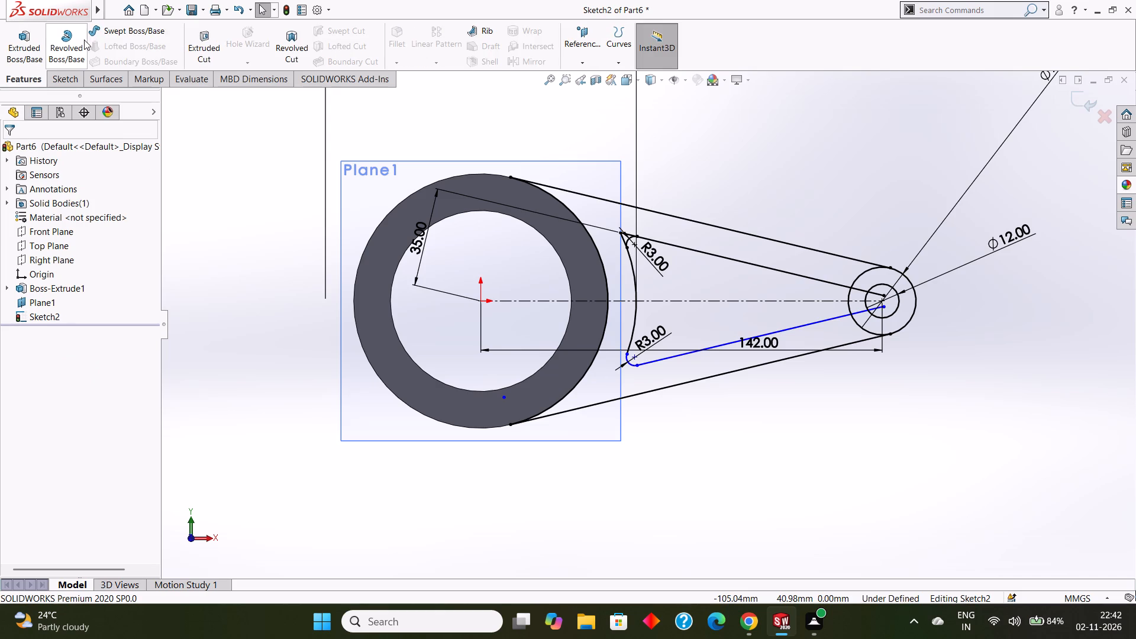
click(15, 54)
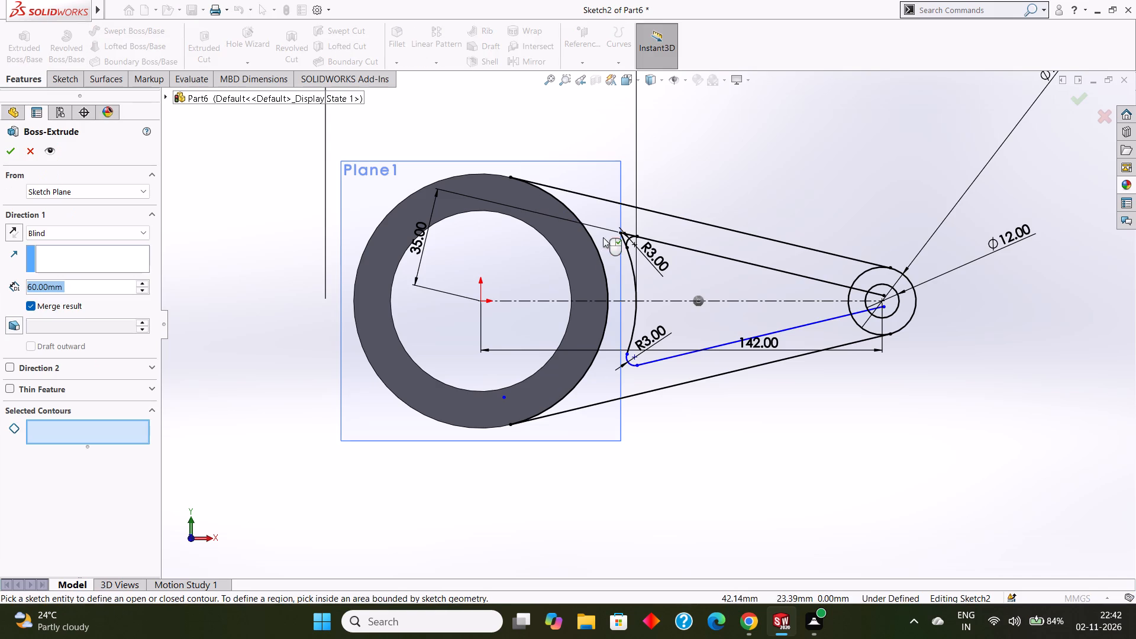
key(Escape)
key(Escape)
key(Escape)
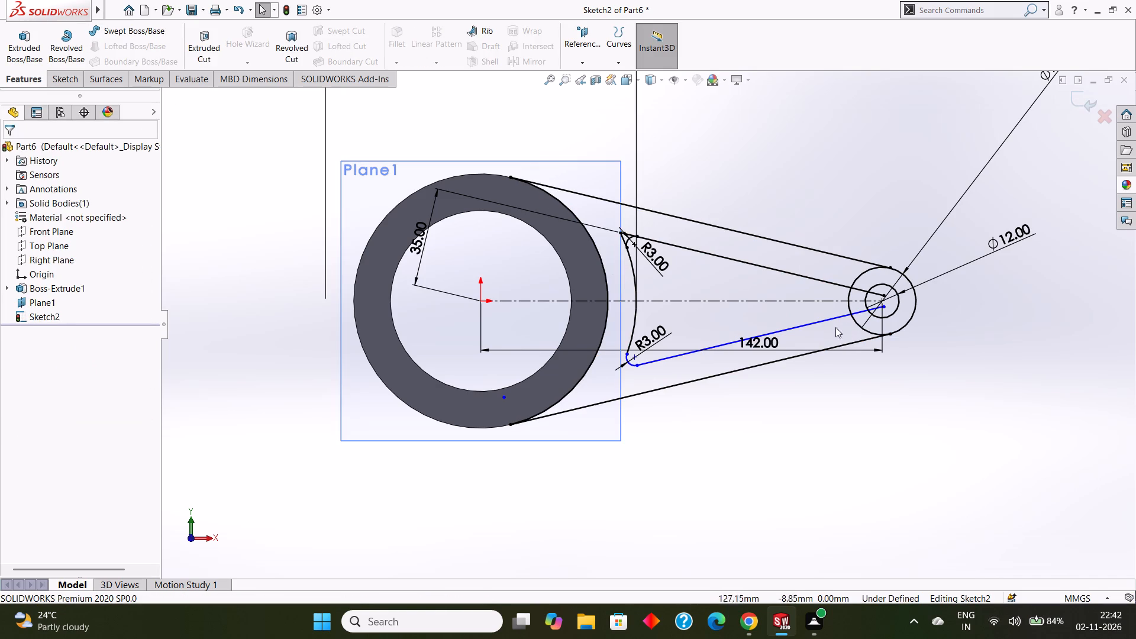
Trim away the ends of both inner lines that extend inside the 24 mm boss circle.
scroll(859, 307, down, 1)
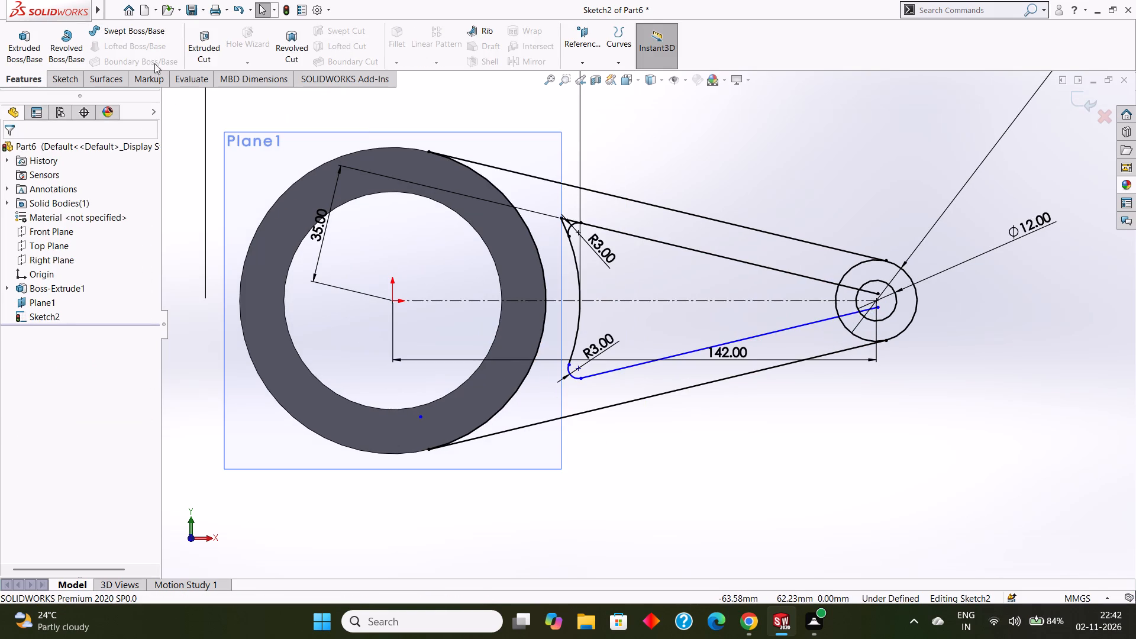
click(73, 80)
click(206, 25)
scroll(856, 296, down, 2)
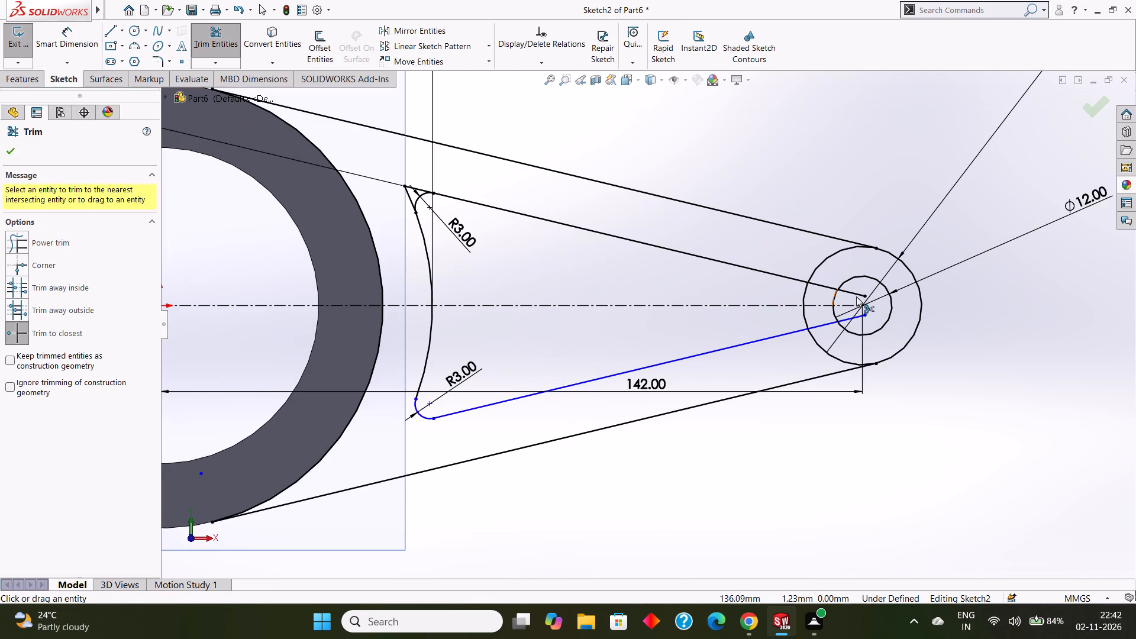
click(858, 293)
click(826, 285)
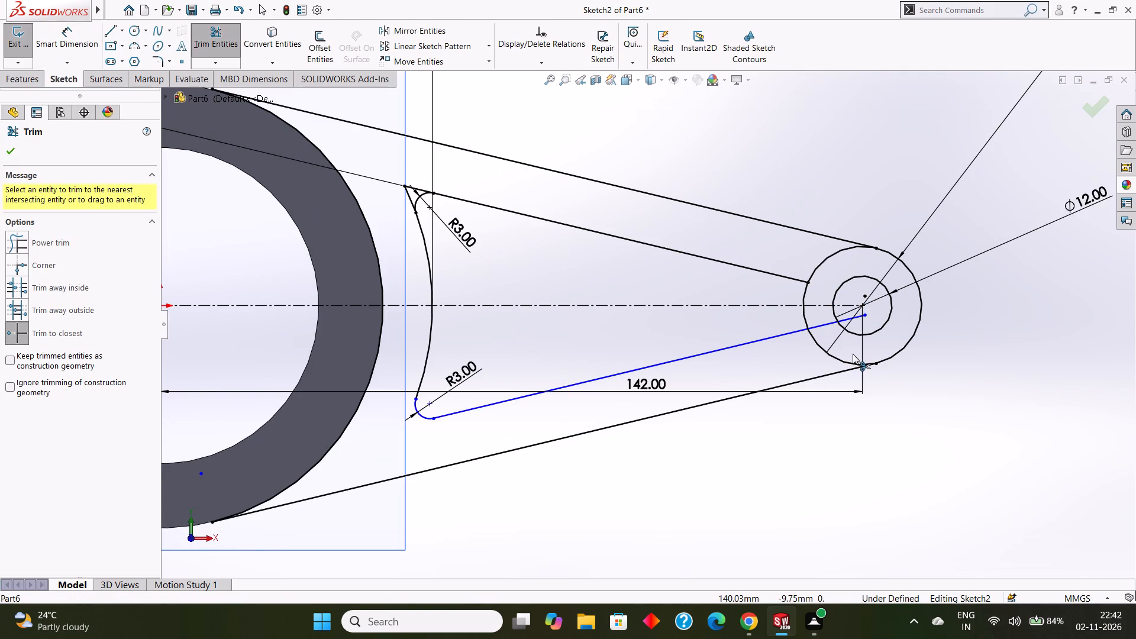
click(828, 321)
click(854, 317)
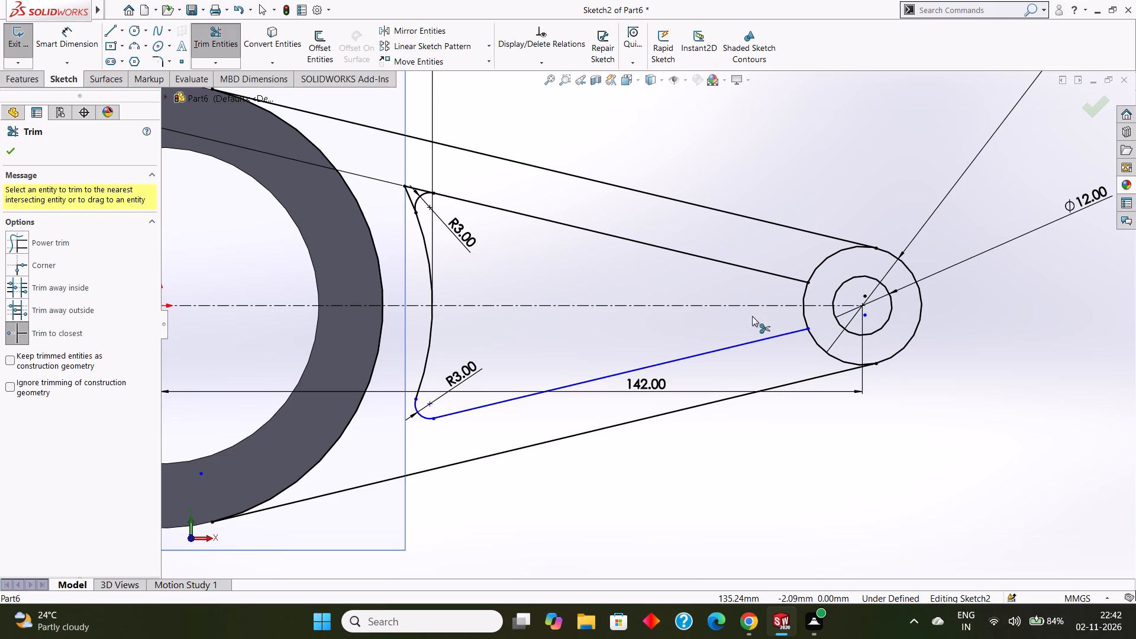
click(8, 150)
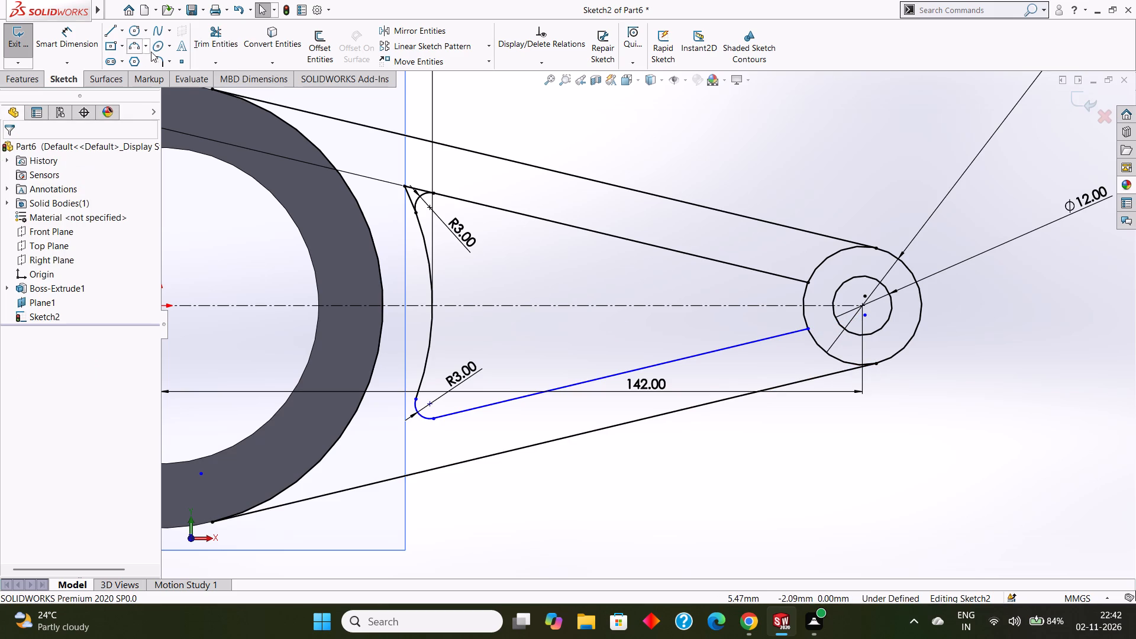
Sketch a 3 mm radius circle between the centerline and the upper inner line, just outside the 24 mm circle.
click(133, 31)
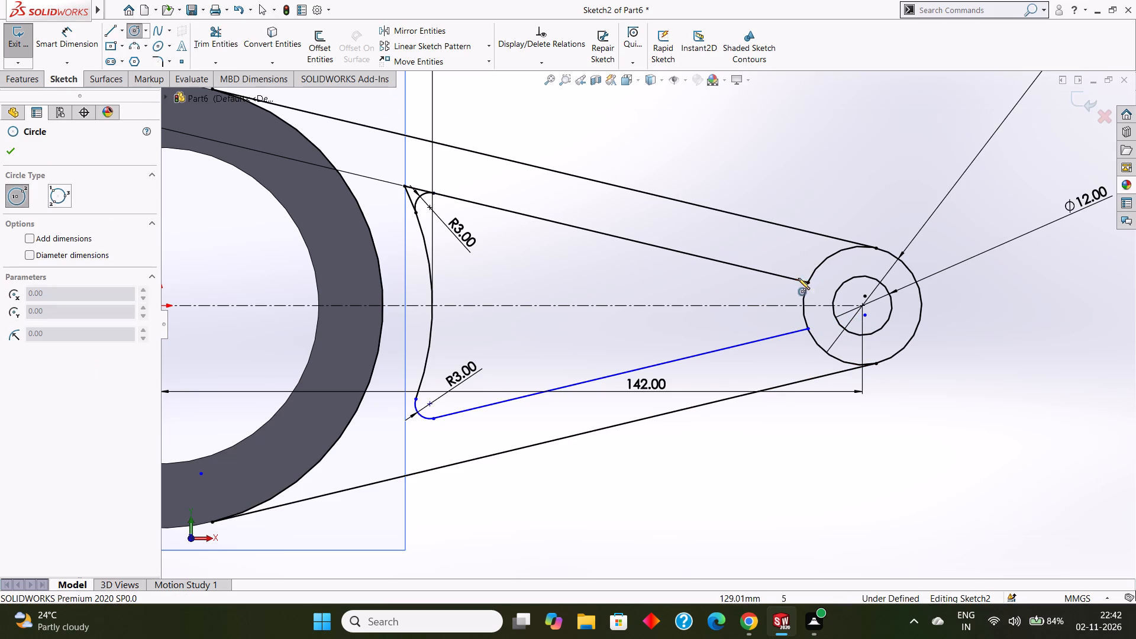
scroll(798, 278, up, 1)
drag(740, 294, 745, 306)
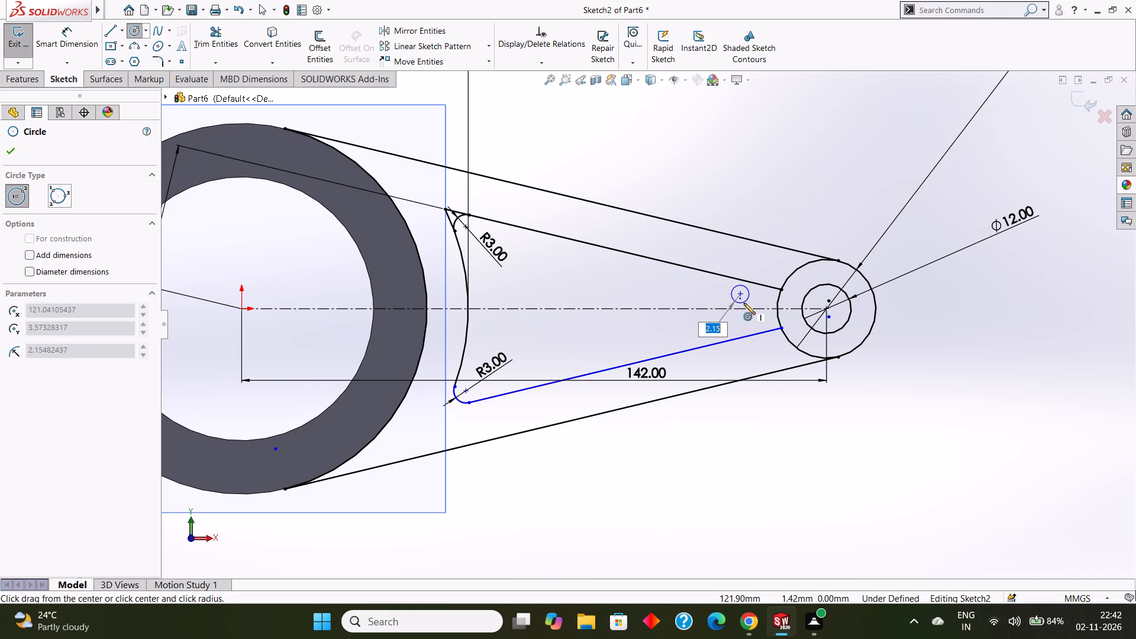
key(BackSpace)
key(3)
key(Return)
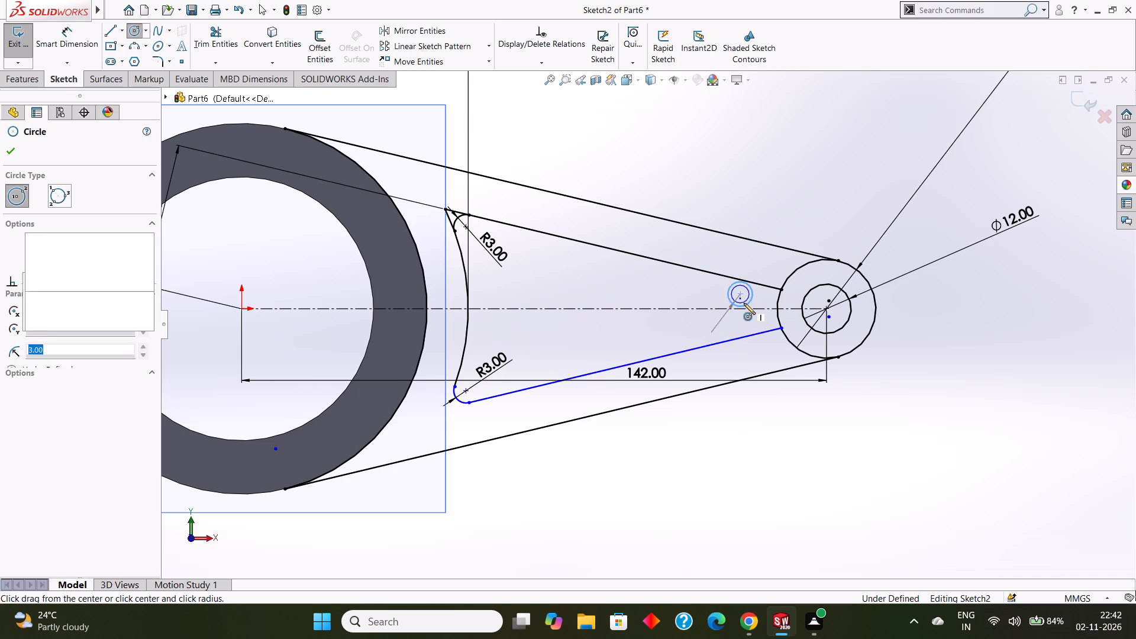
key(Escape)
key(Escape)
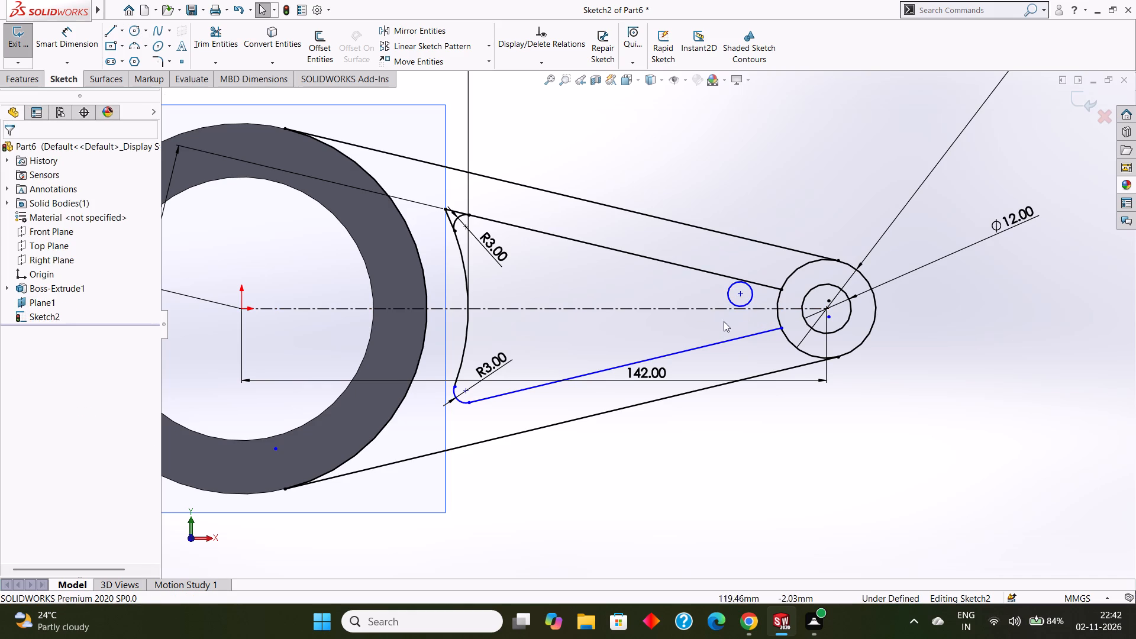
Make the new small circle tangent to the upper inner line and to the 24 mm circle.
click(729, 288)
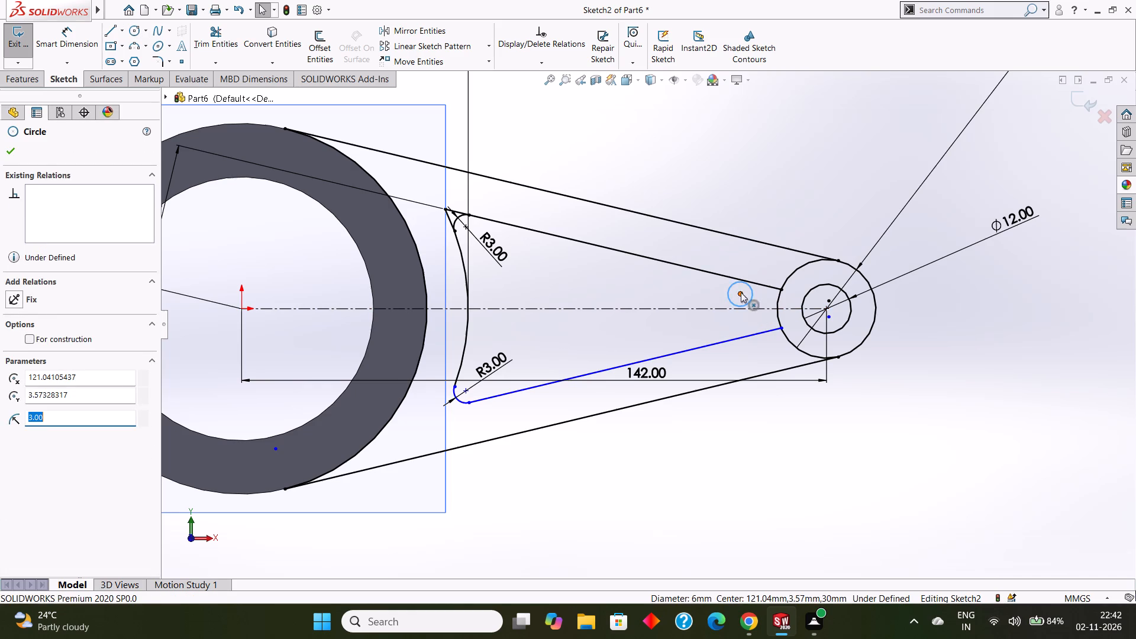
ctrl+click(760, 285)
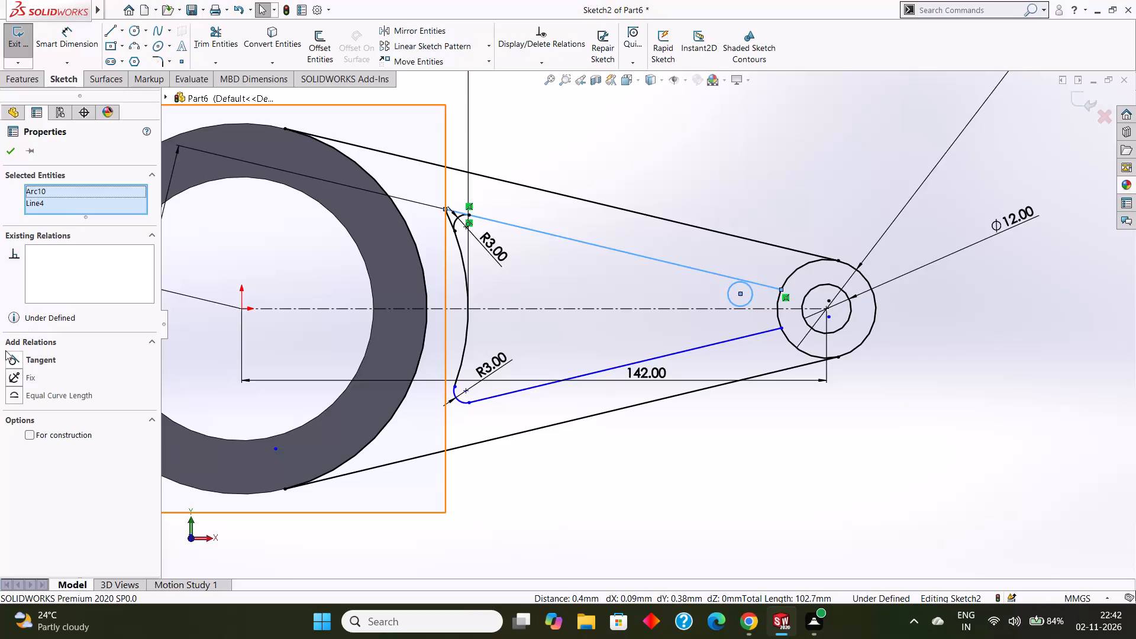
click(34, 360)
click(15, 156)
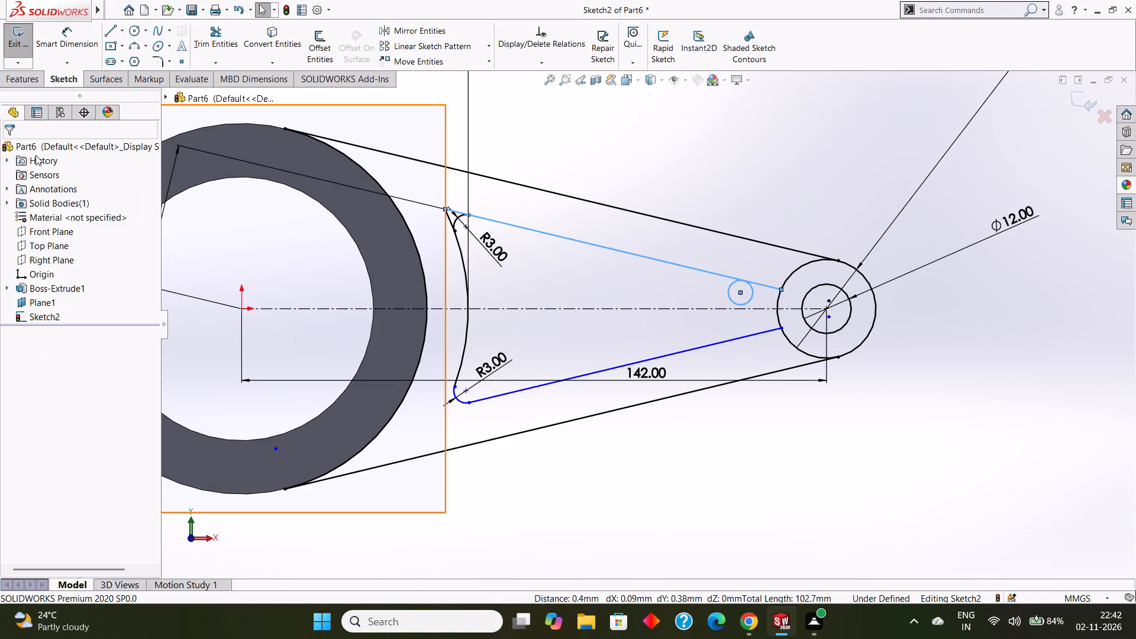
ctrl+click(727, 289)
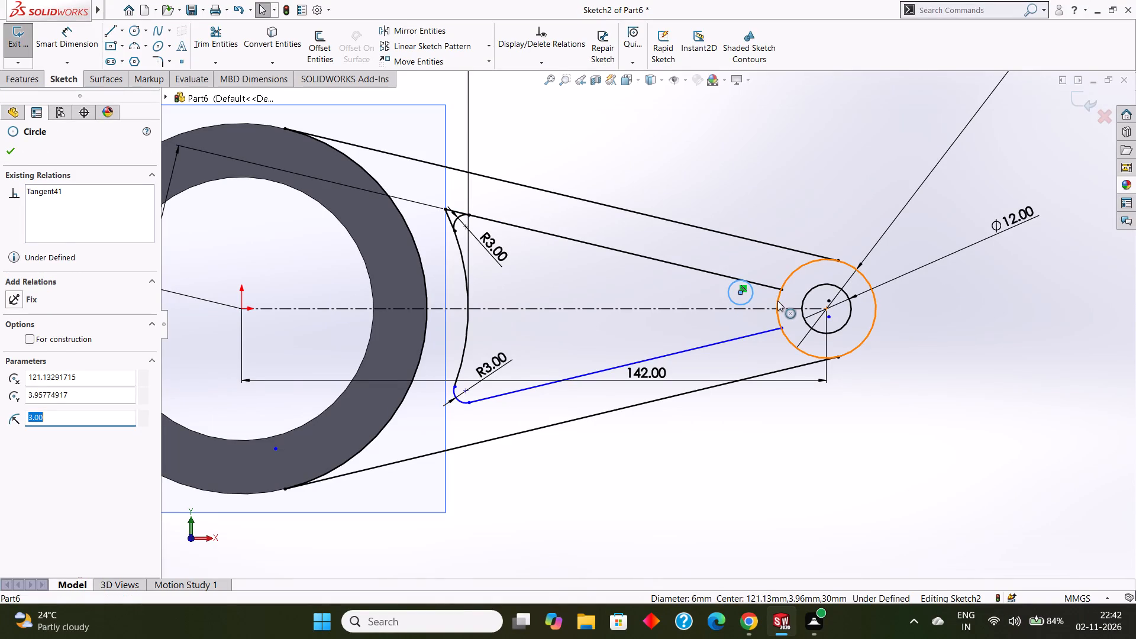
ctrl+click(779, 300)
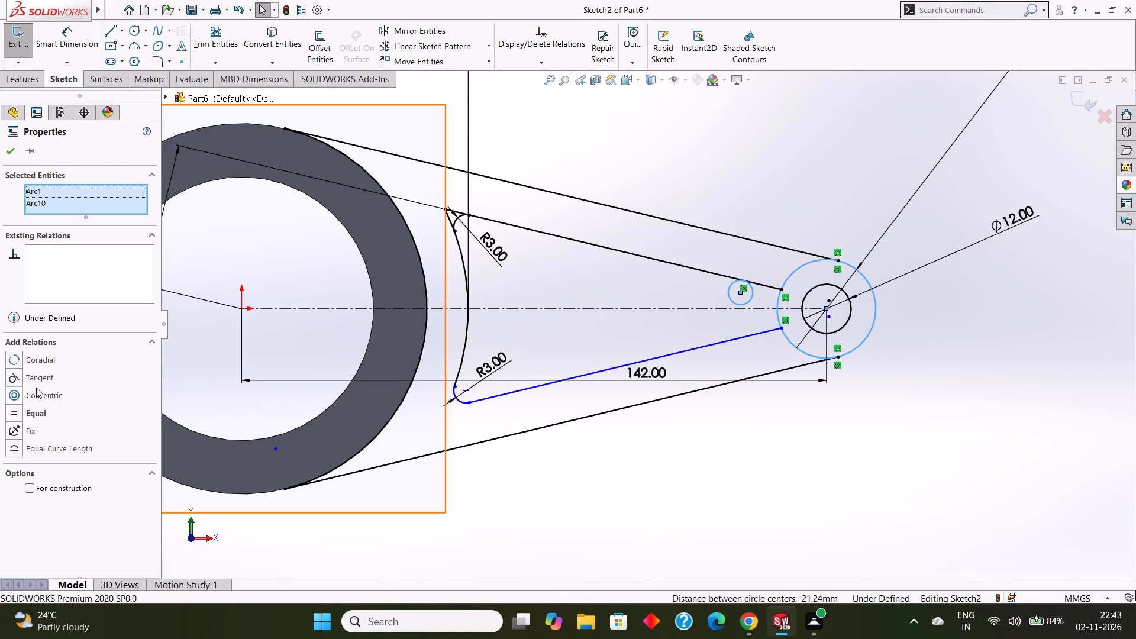
click(37, 379)
click(12, 156)
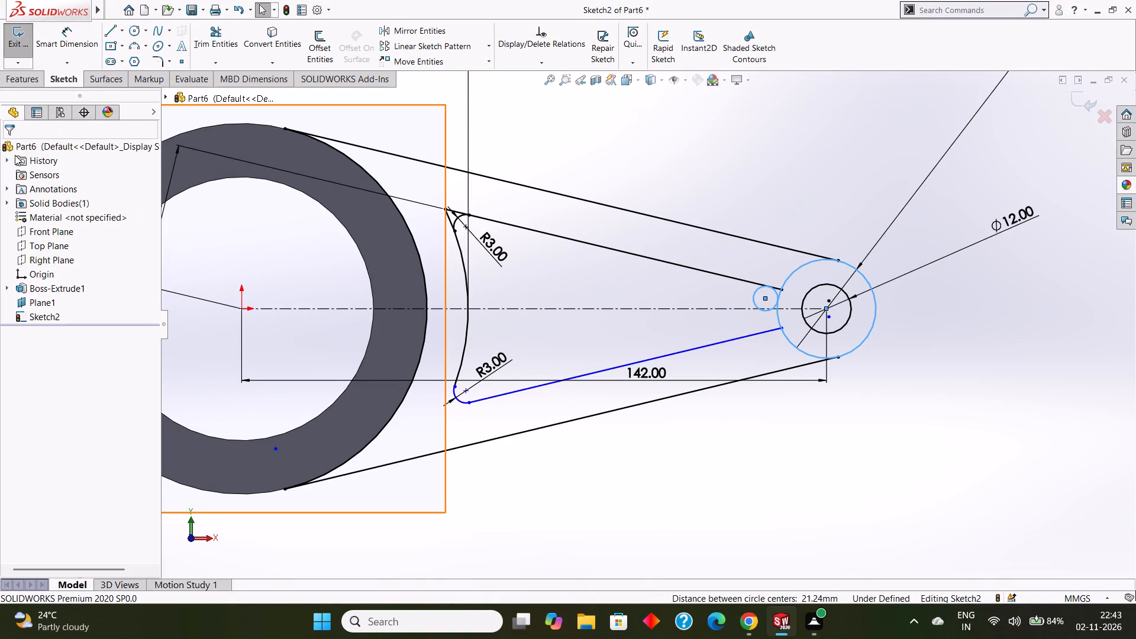
Dimension the horizontal length of the lower inner line, placing the dimension below the arm.
click(80, 40)
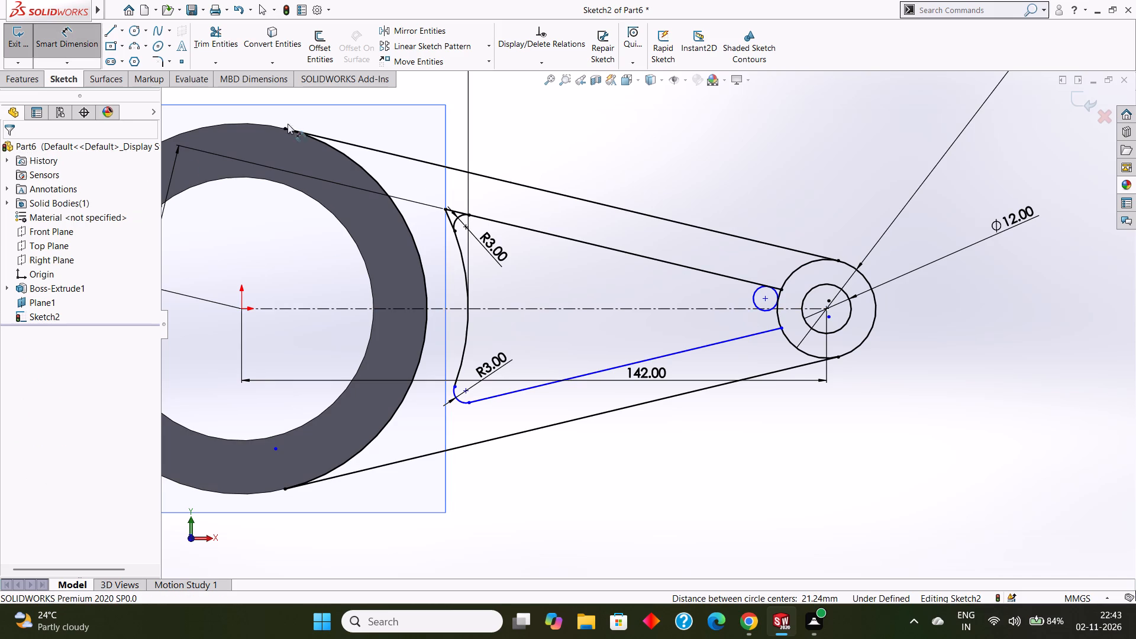
click(692, 349)
click(708, 470)
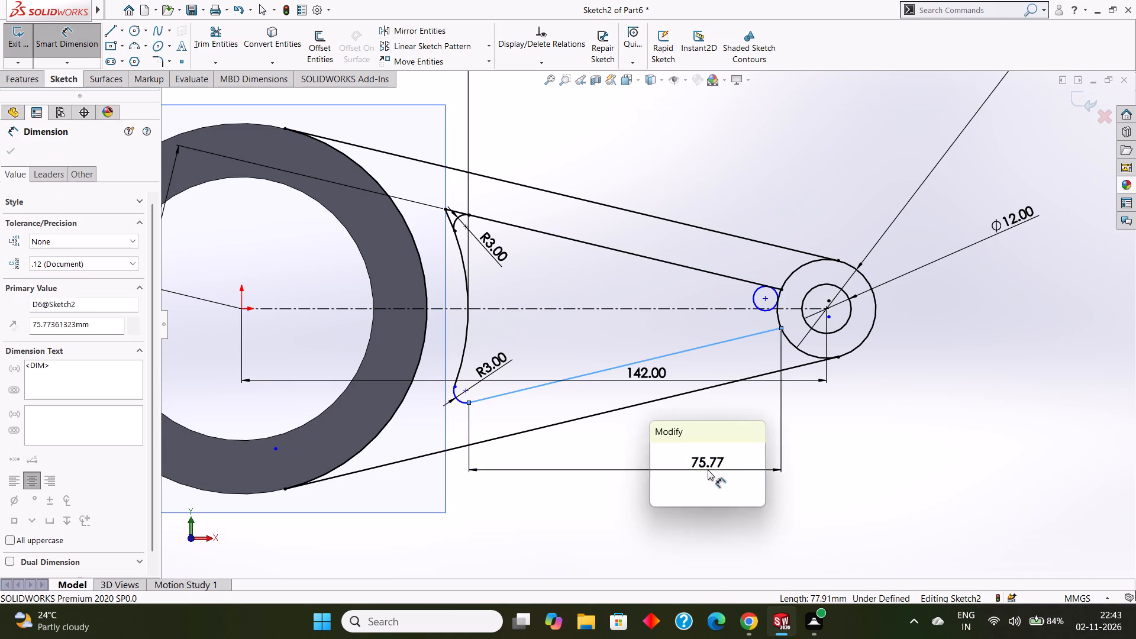
click(654, 450)
Dimension the horizontal distance from the origin to the lower inner line's end on the 24 mm circle, placing it below the arm.
scroll(598, 443, up, 3)
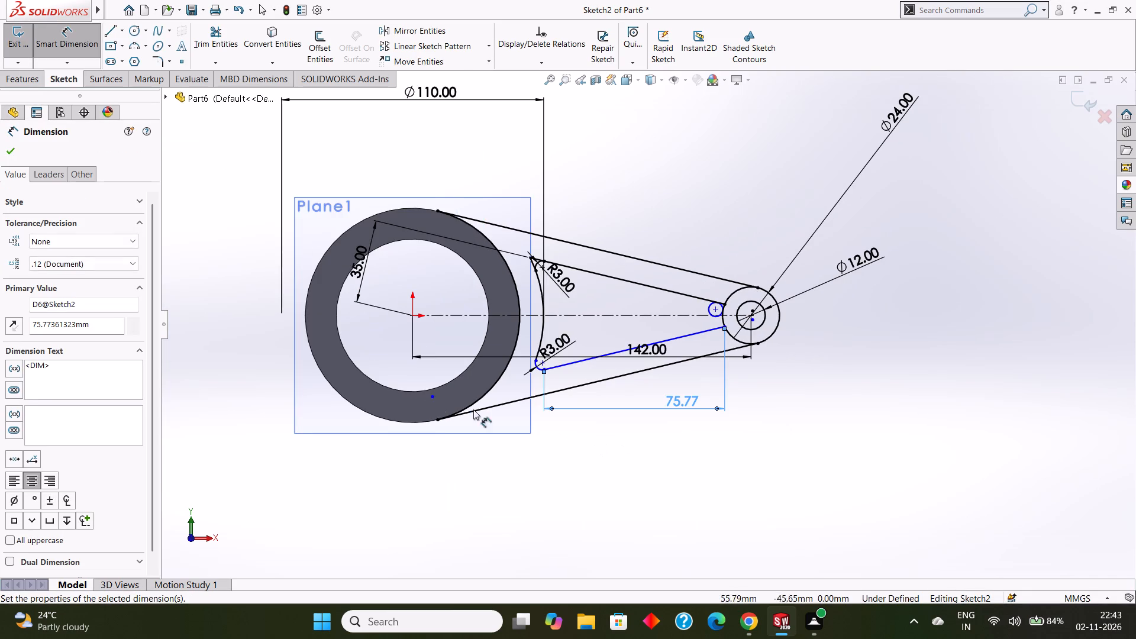
click(411, 316)
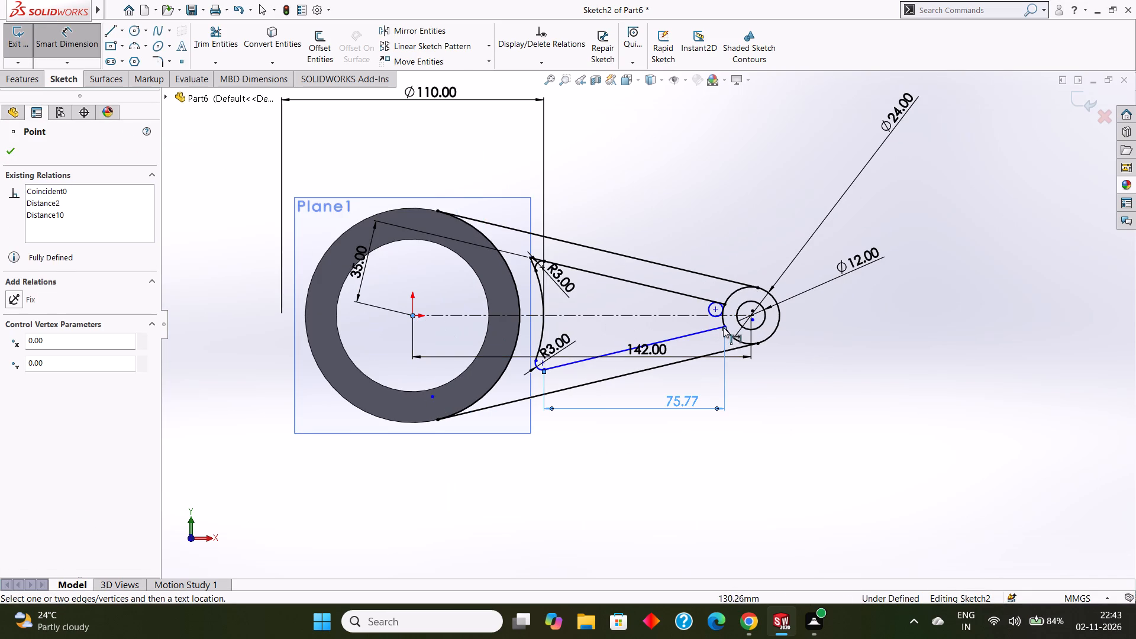
click(723, 327)
click(641, 426)
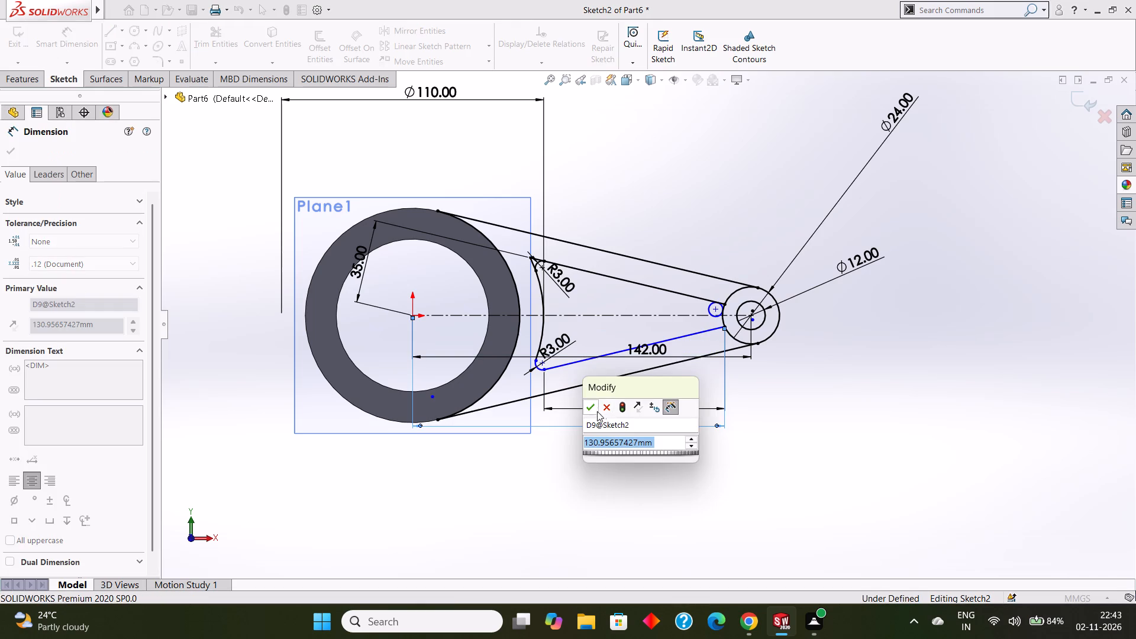
click(593, 407)
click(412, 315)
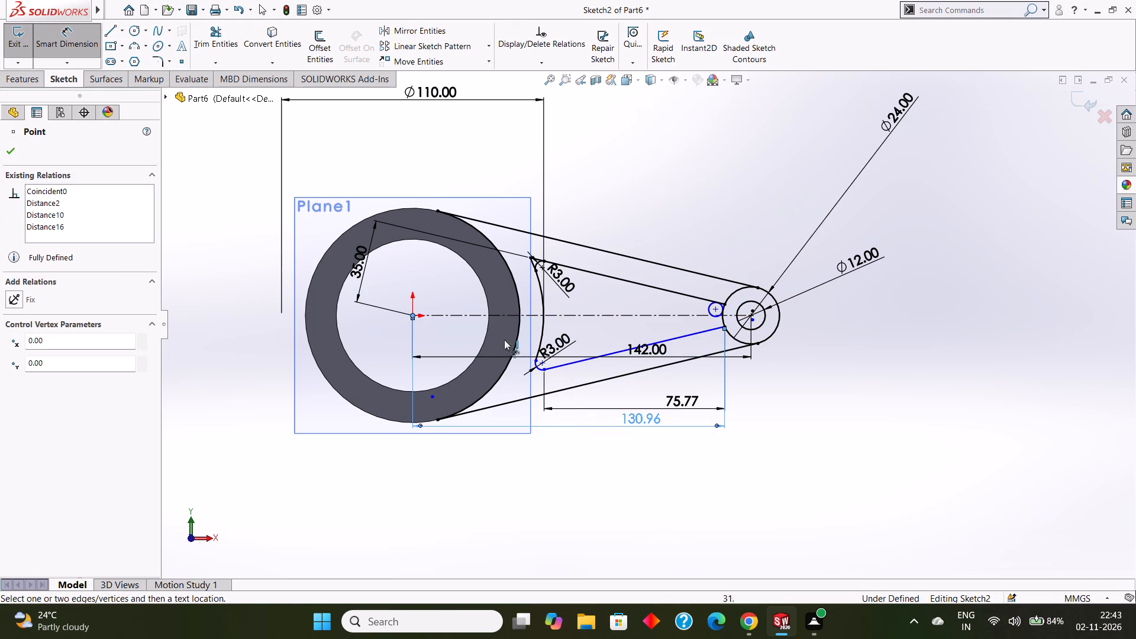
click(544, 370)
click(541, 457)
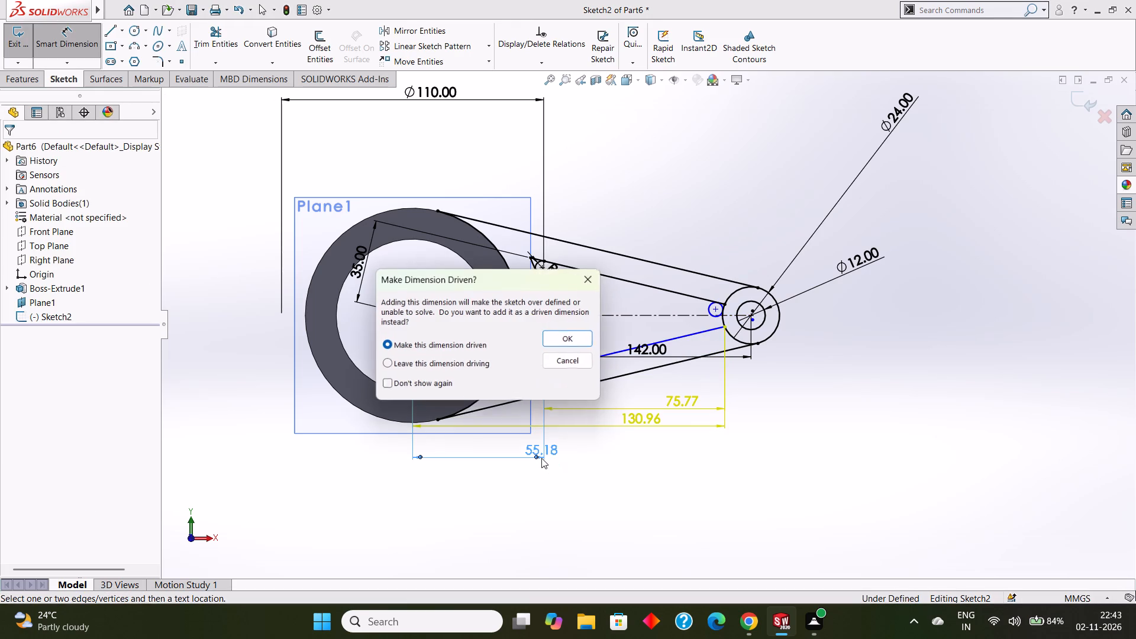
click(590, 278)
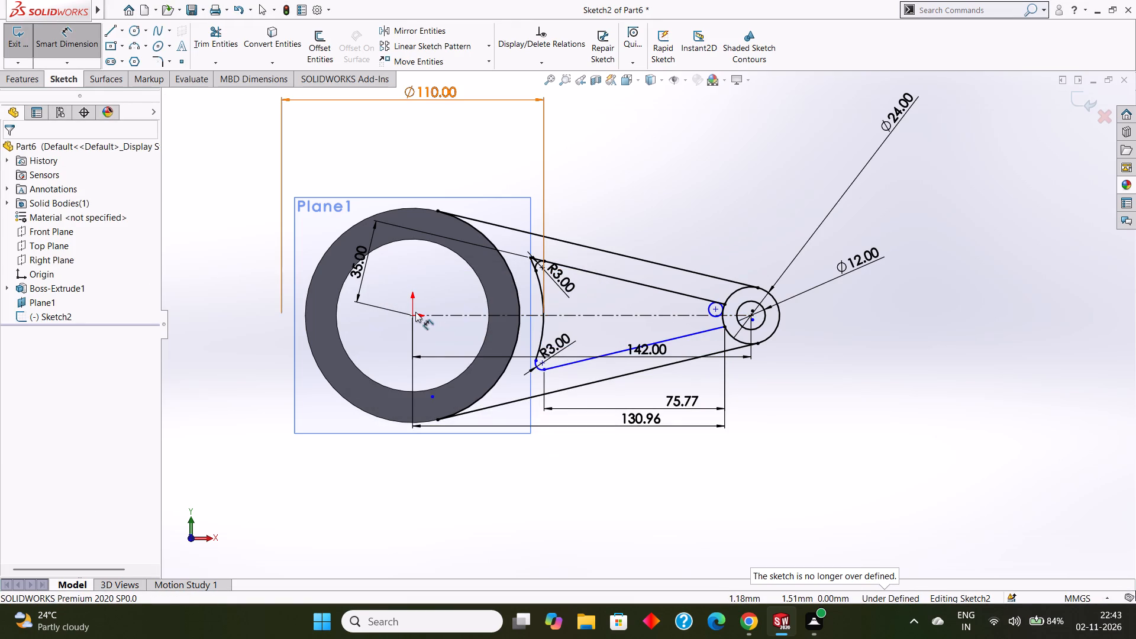
Dimension the vertical distance from the origin to the lower inner line's end at the R3 arc, placing it beyond the boss.
click(413, 315)
click(544, 370)
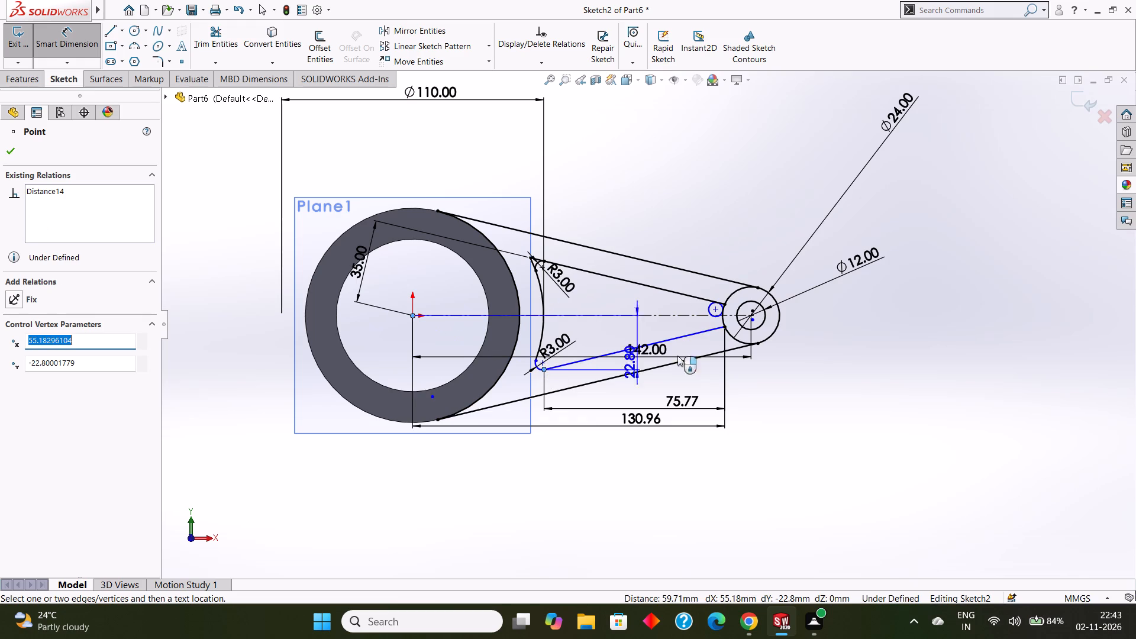
click(886, 325)
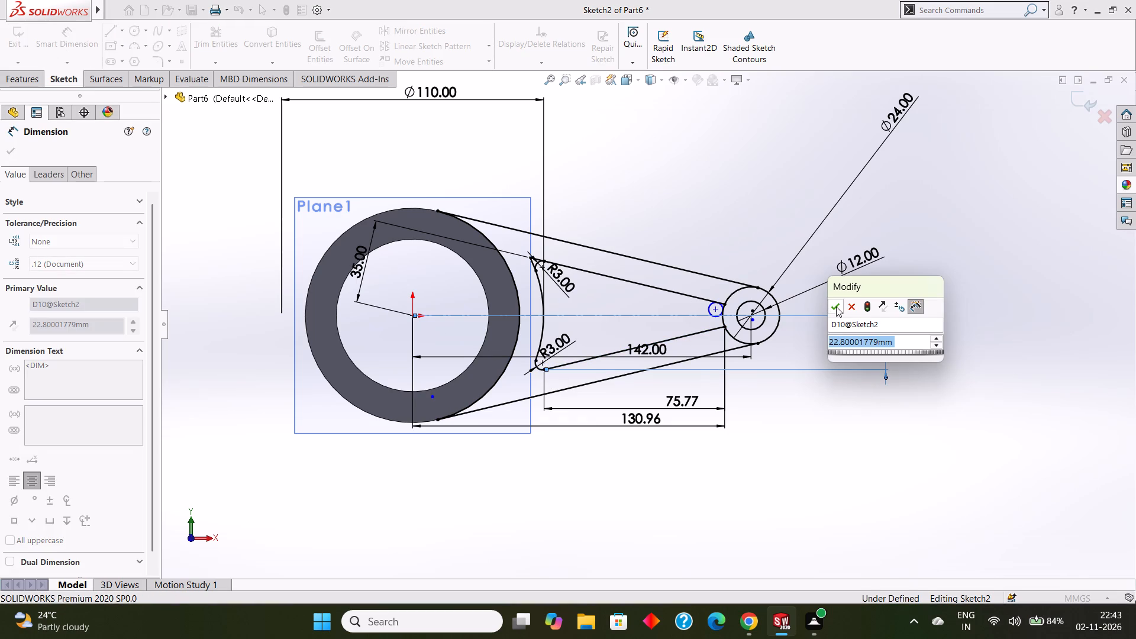
click(836, 306)
click(11, 150)
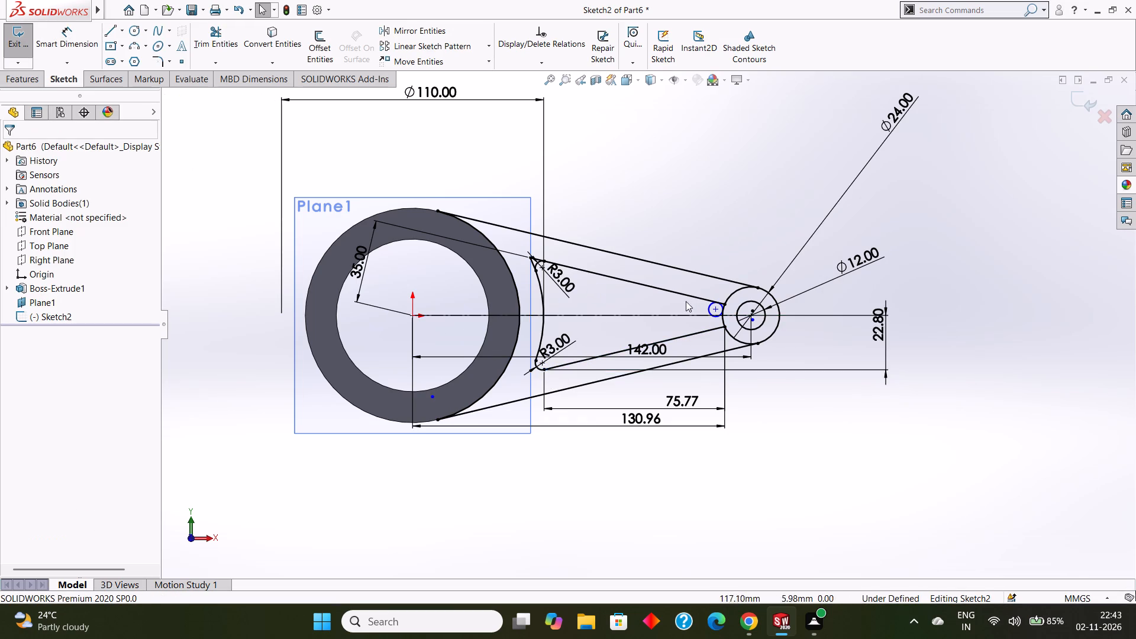
Trim the small circle to a corner arc between the upper inner line and the 24 mm circle, removing the line's excess end.
scroll(680, 298, down, 3)
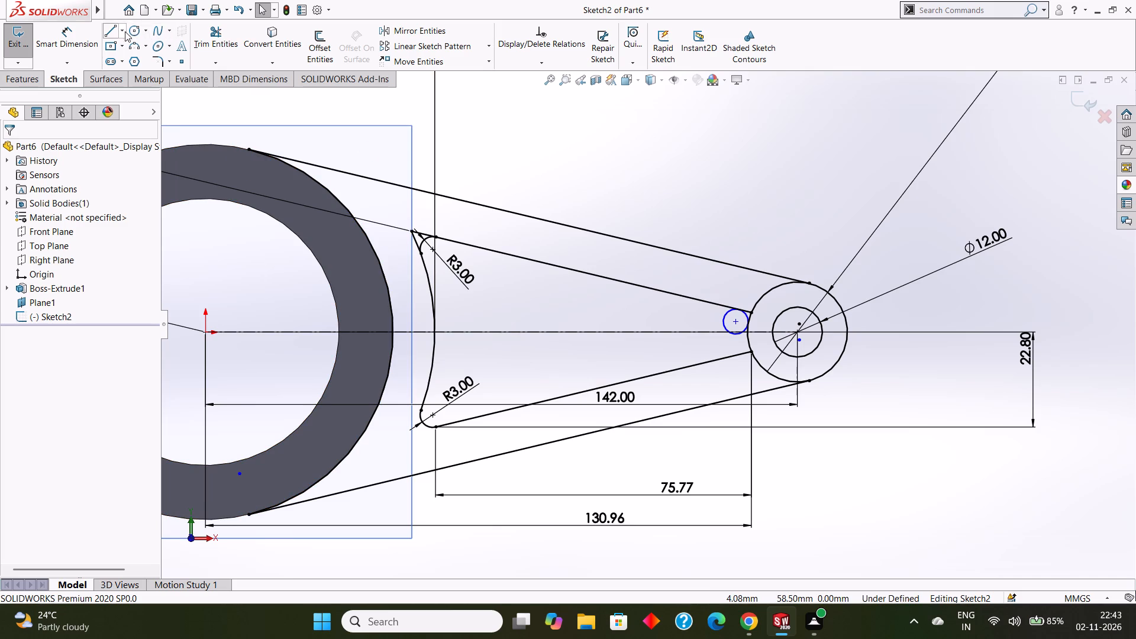
click(212, 27)
scroll(826, 330, down, 1)
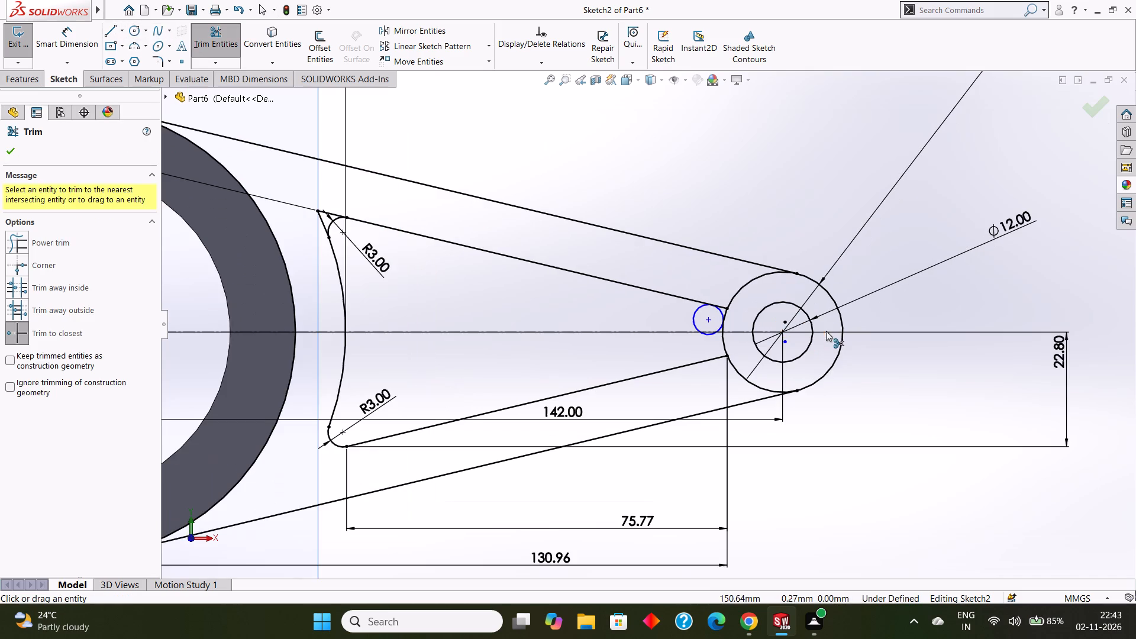
scroll(829, 324, down, 2)
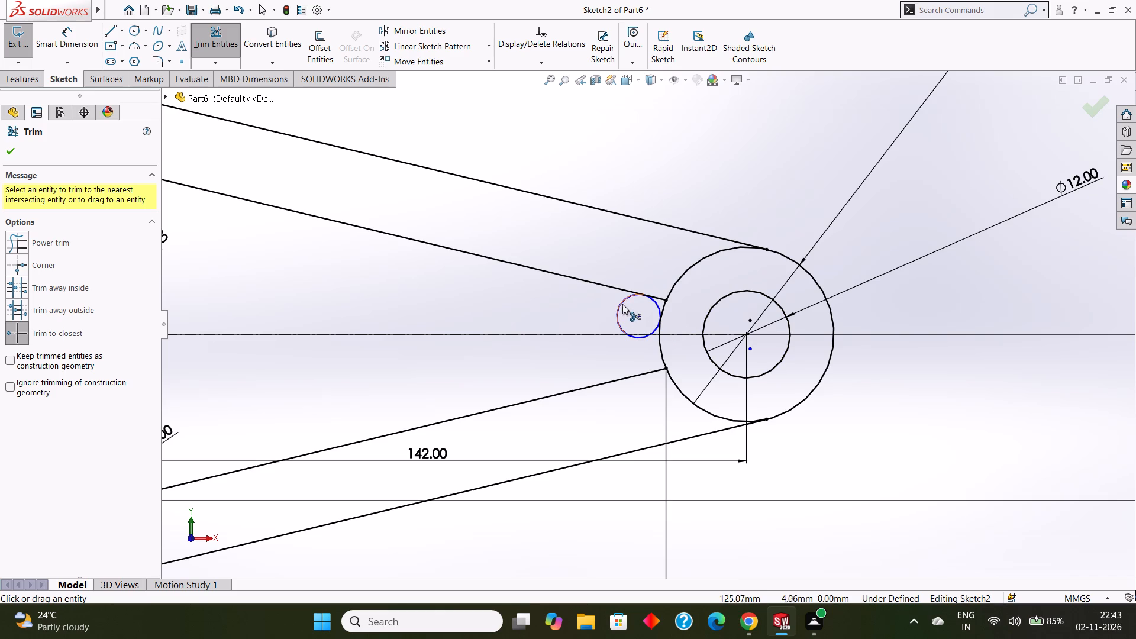
click(622, 303)
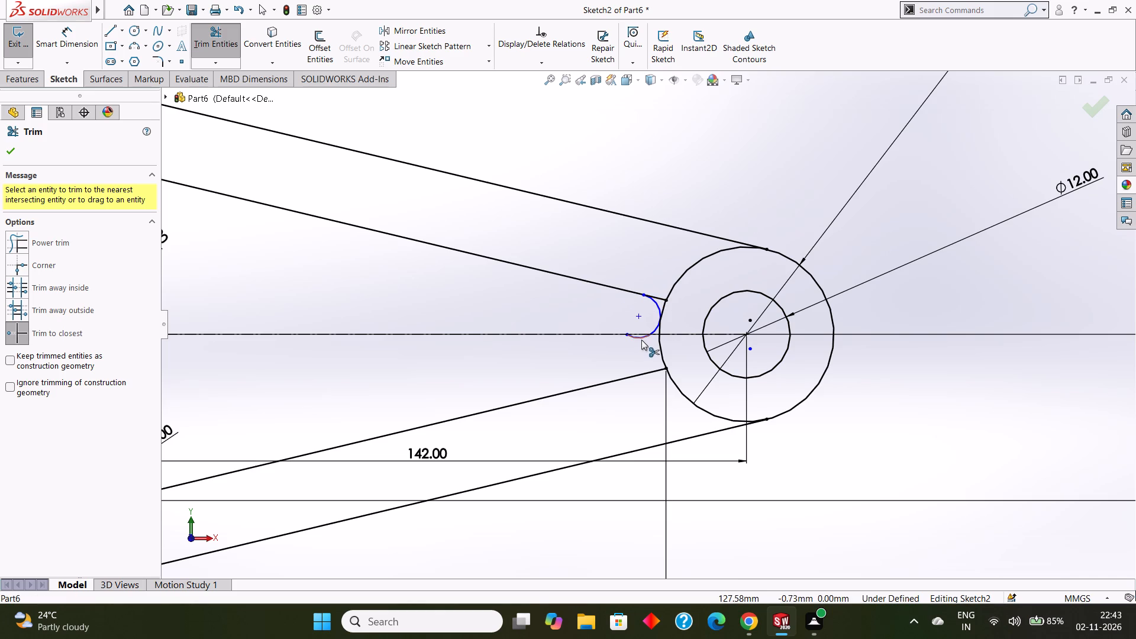
click(641, 340)
scroll(648, 332, down, 7)
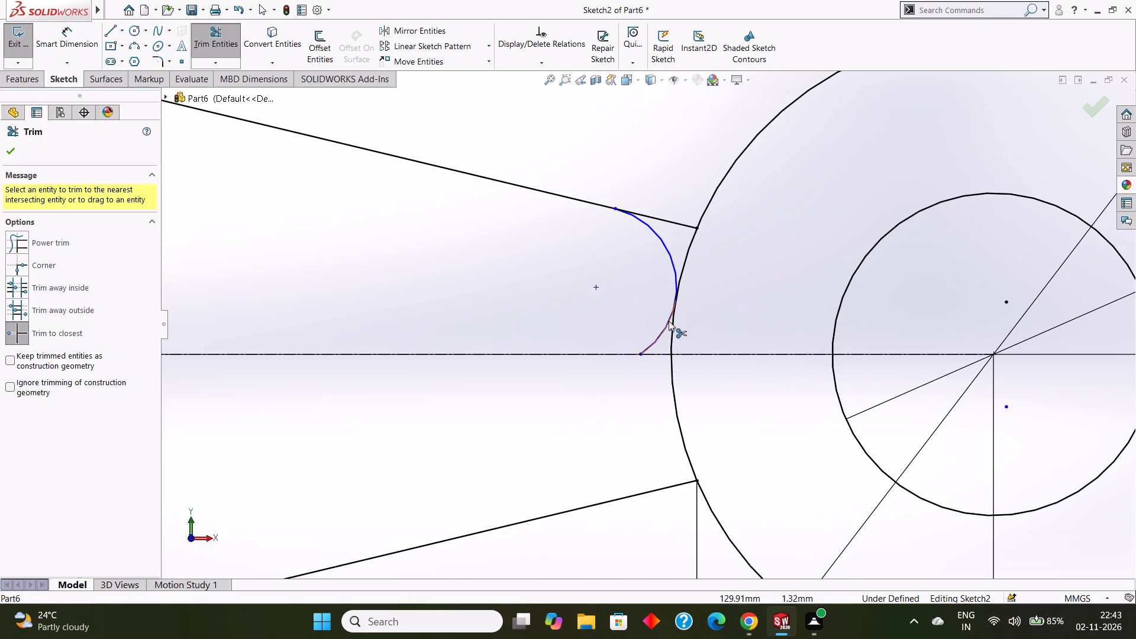
click(656, 336)
click(656, 338)
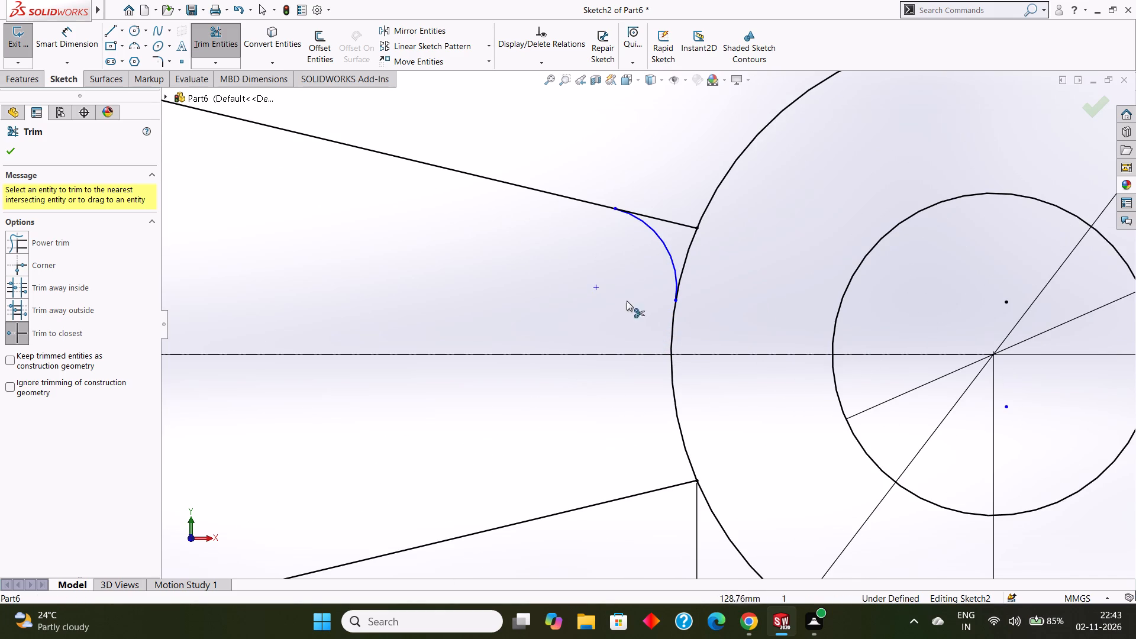
click(675, 223)
scroll(638, 262, up, 2)
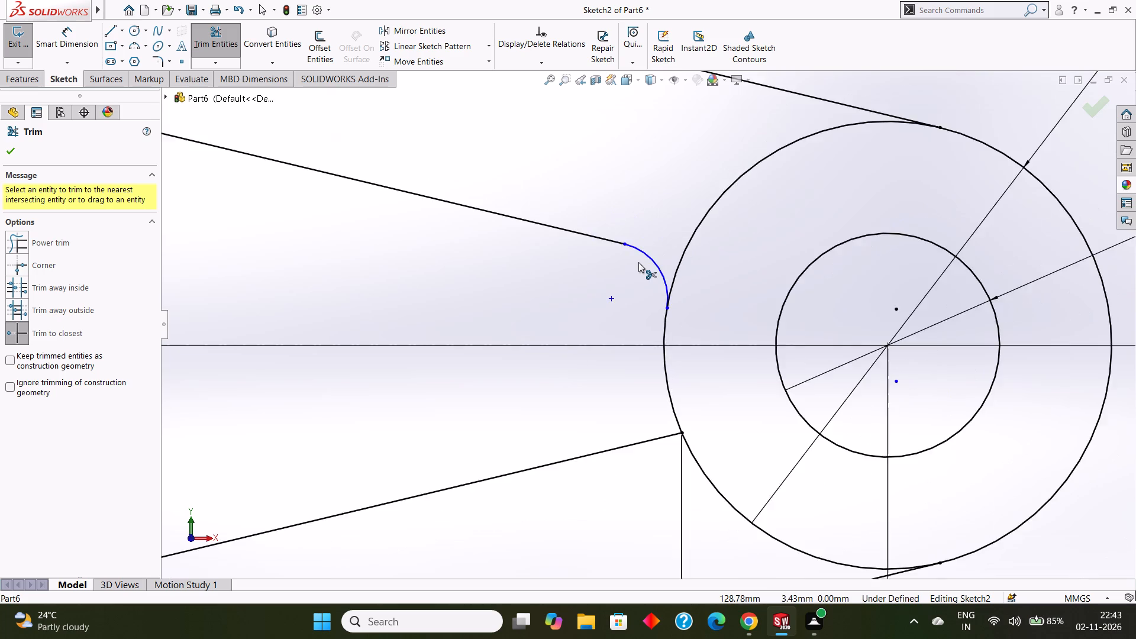
scroll(638, 264, up, 3)
click(14, 155)
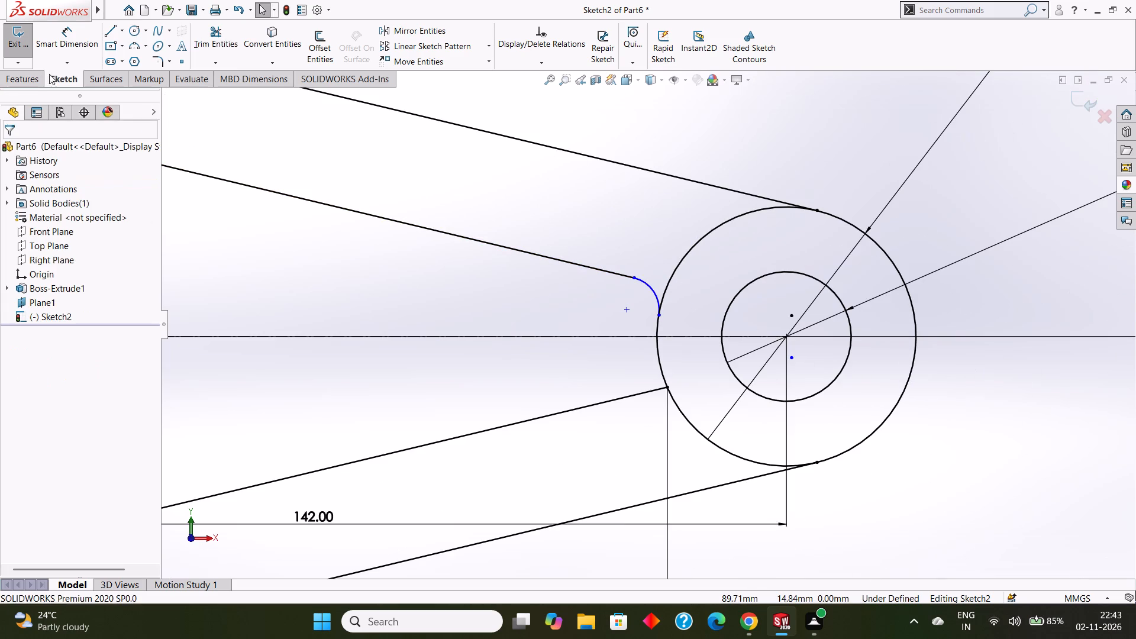
Add a radius dimension to the corner arc joining the upper inner line and the 24 mm circle.
click(56, 33)
click(642, 280)
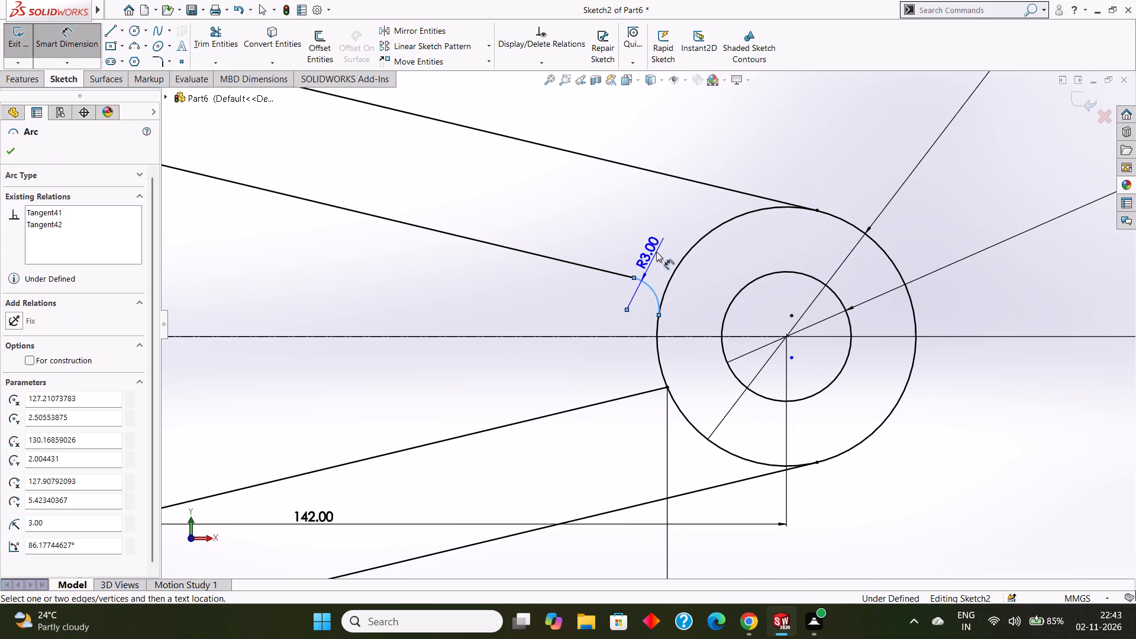
click(657, 248)
click(604, 226)
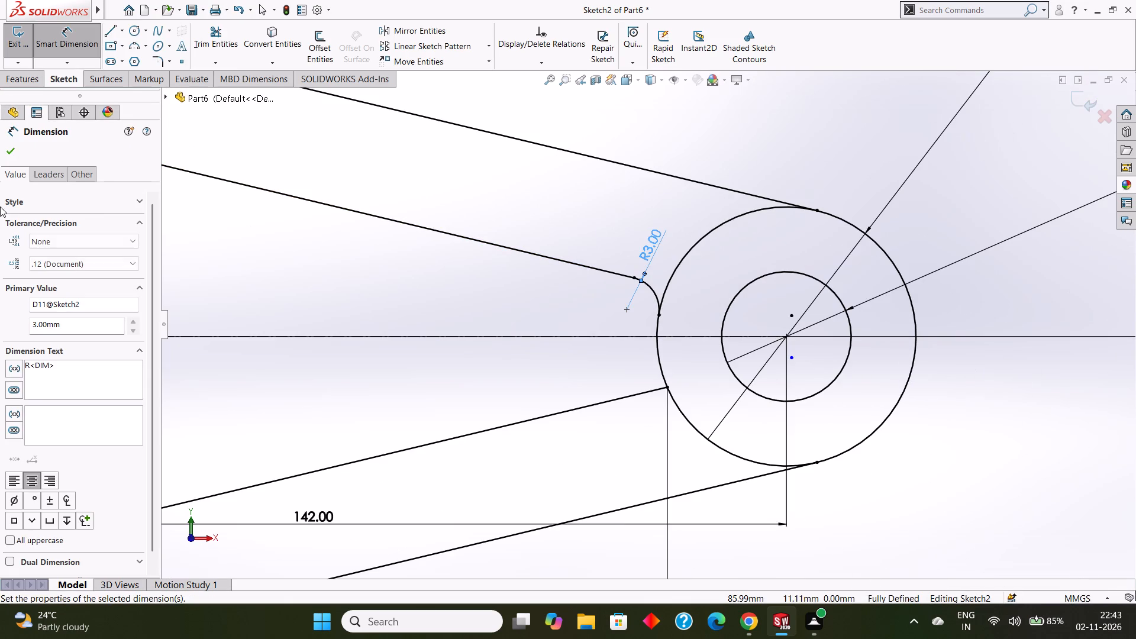
click(14, 145)
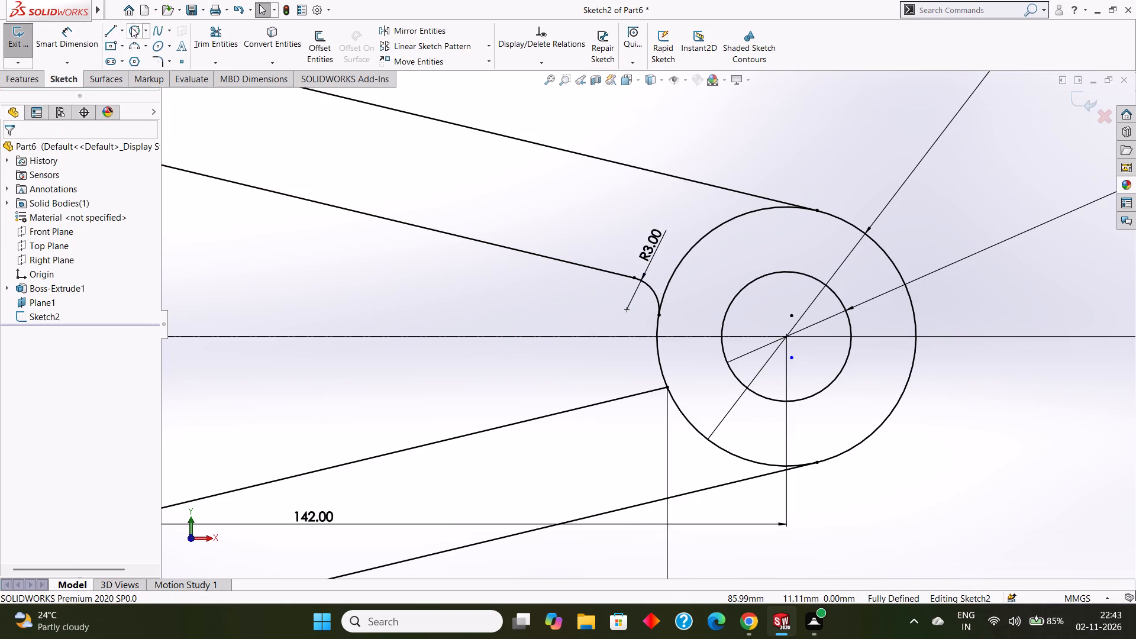
Sketch a 3 mm radius circle between the centerline and the lower inner line, just outside the 24 mm circle.
click(137, 27)
scroll(646, 379, up, 2)
drag(625, 353, 632, 362)
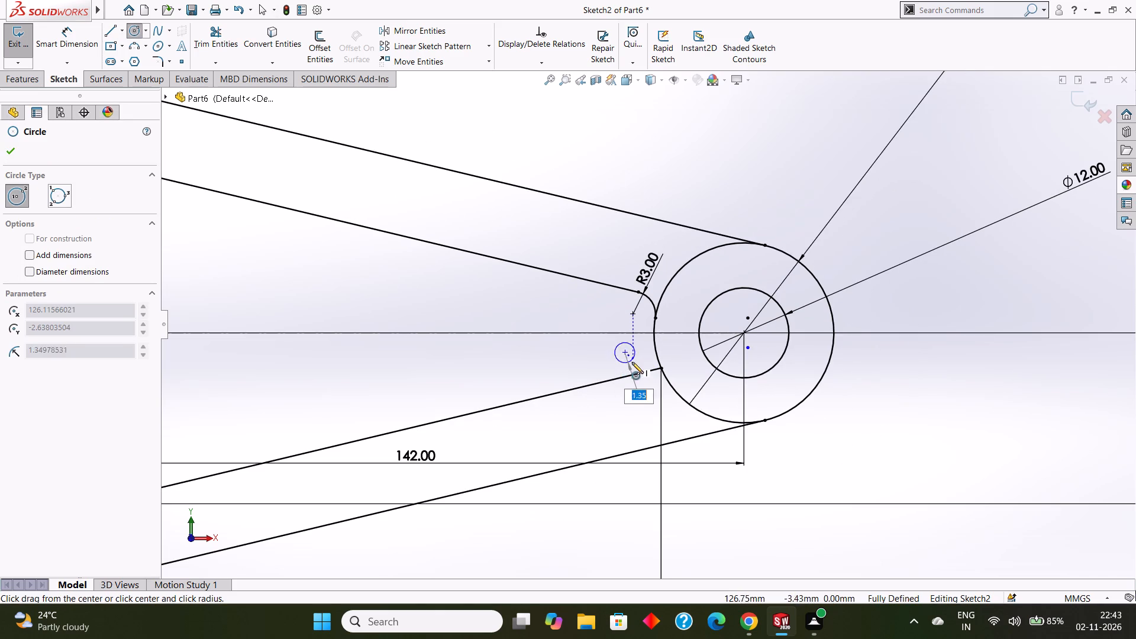
drag(632, 362, 633, 364)
key(BackSpace)
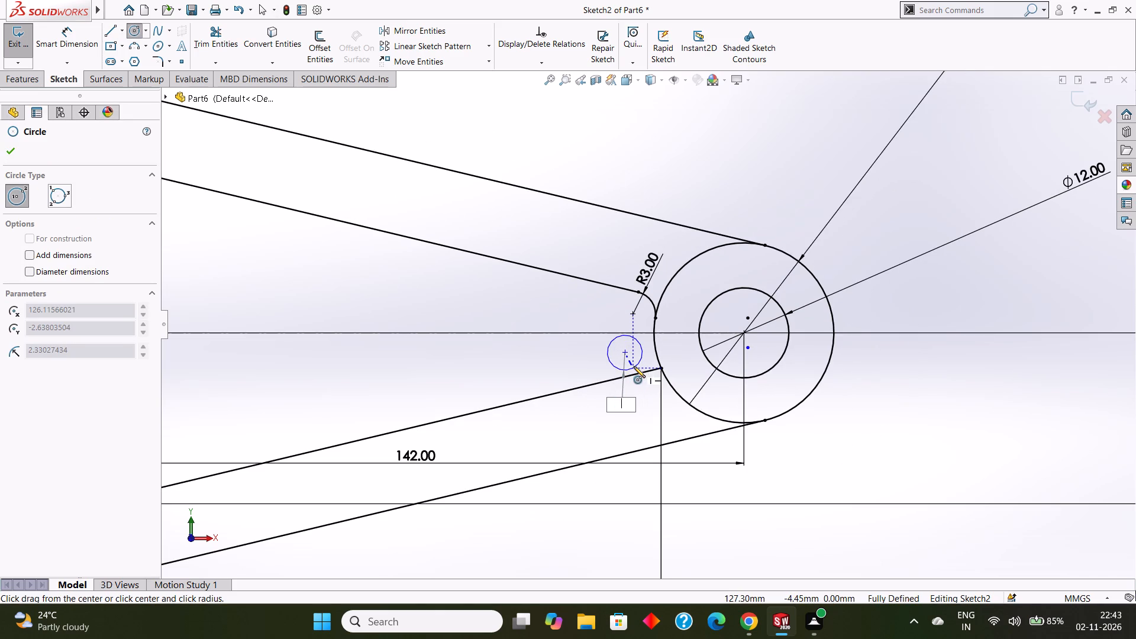
key(3)
key(Return)
key(Escape)
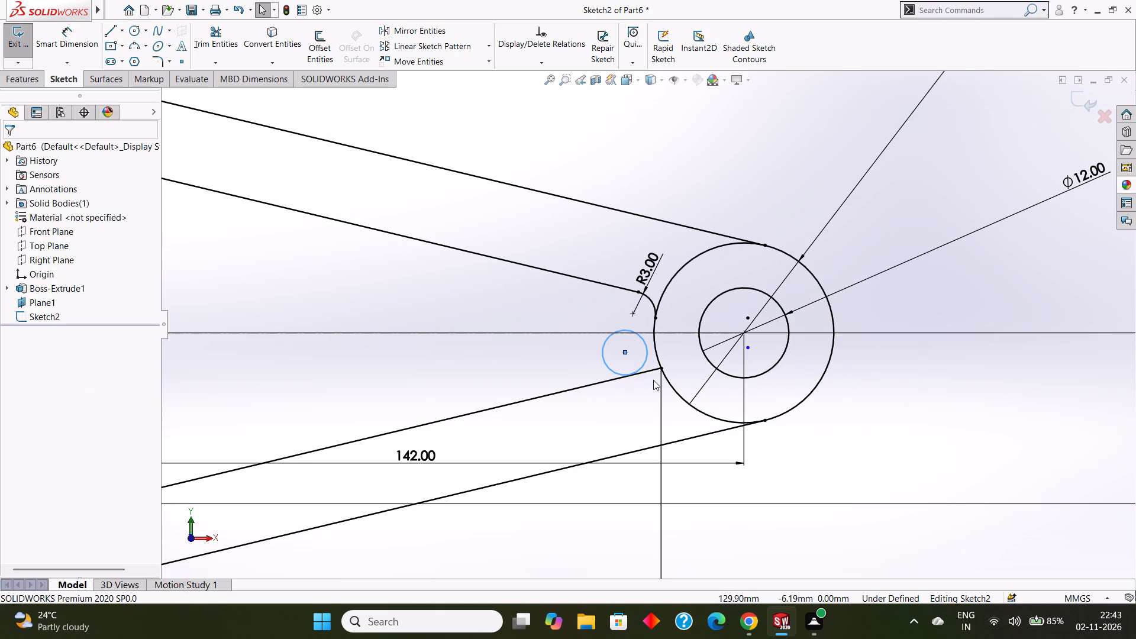
key(Escape)
Make the new small circle tangent to the 24 mm circle and to the lower inner line.
click(611, 334)
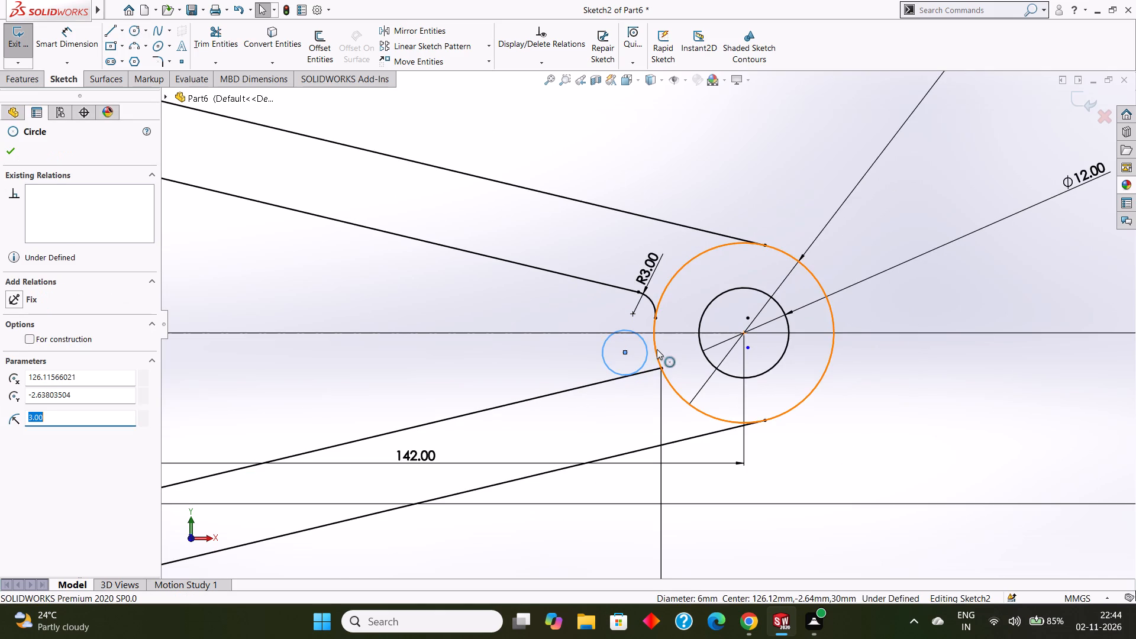
ctrl+click(657, 349)
click(49, 374)
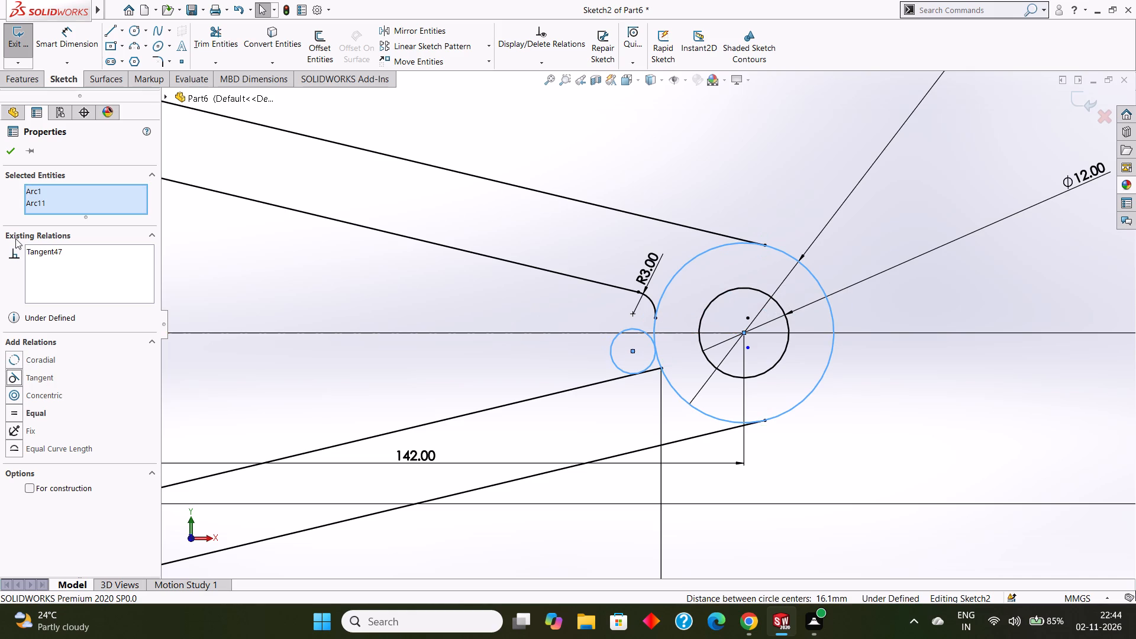
click(11, 148)
click(618, 333)
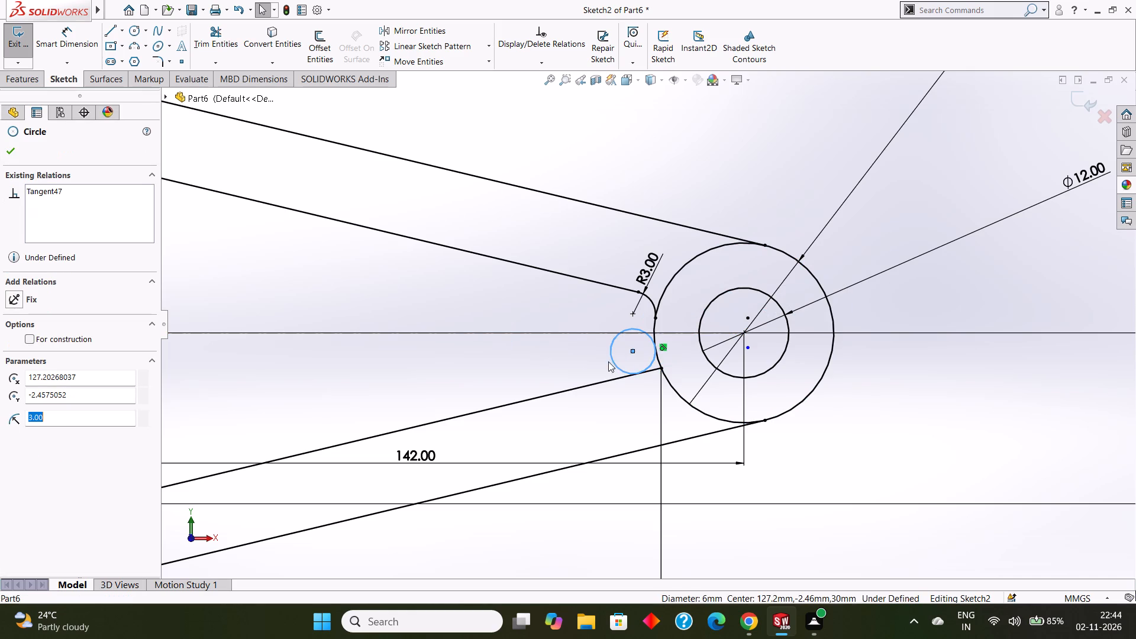
ctrl+click(606, 380)
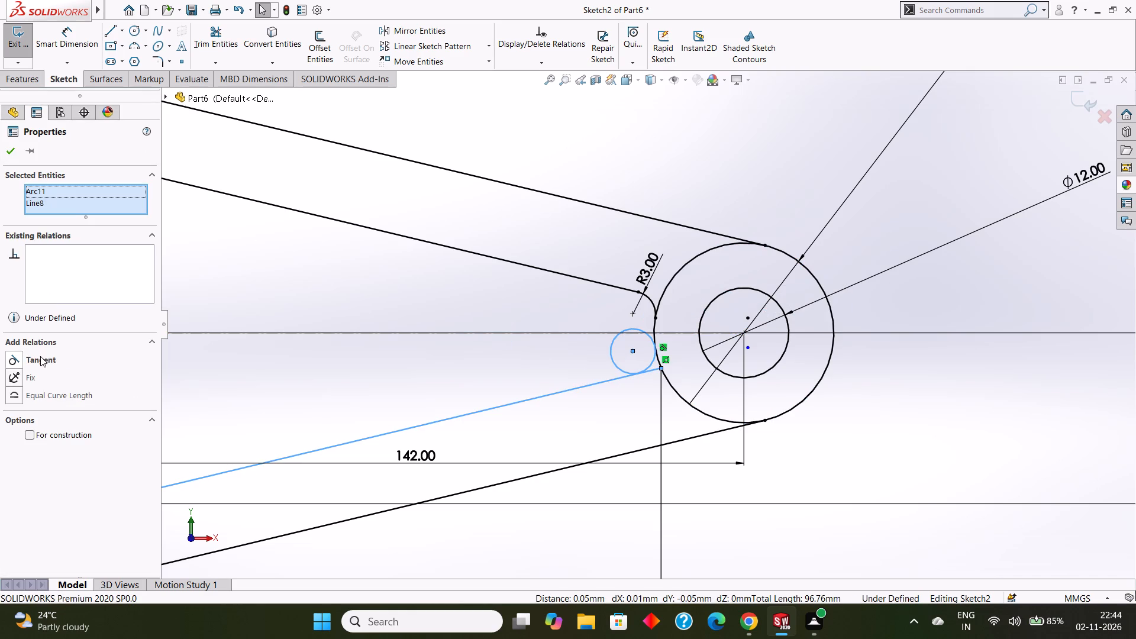
click(40, 356)
click(15, 157)
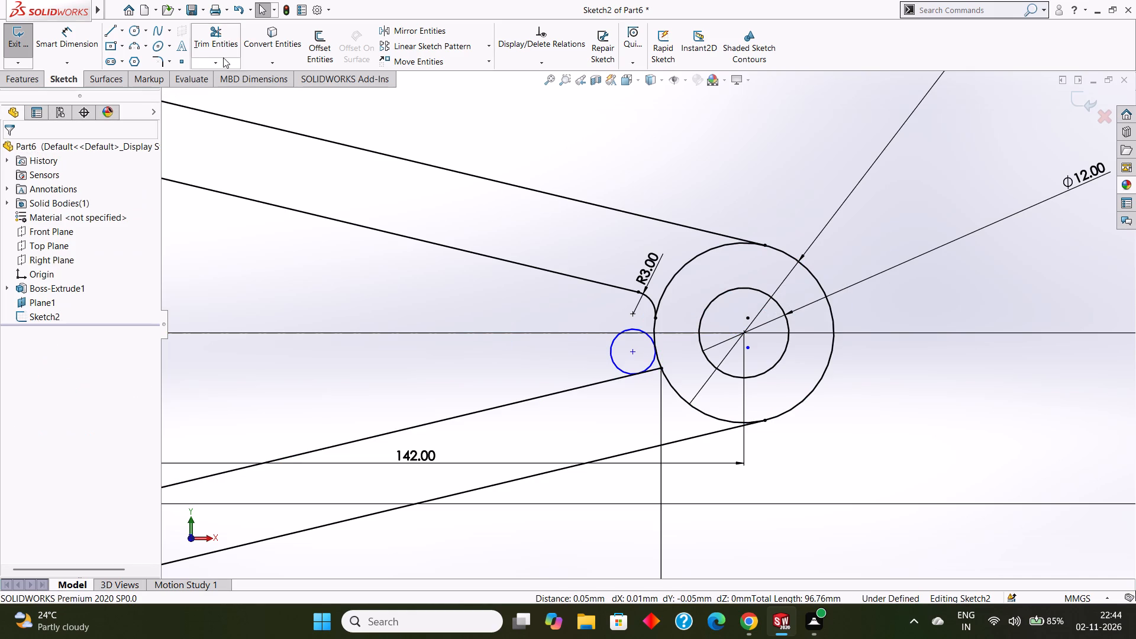
Trim the lower small circle to a corner arc between the lower inner line and the 24 mm circle.
click(223, 57)
click(214, 31)
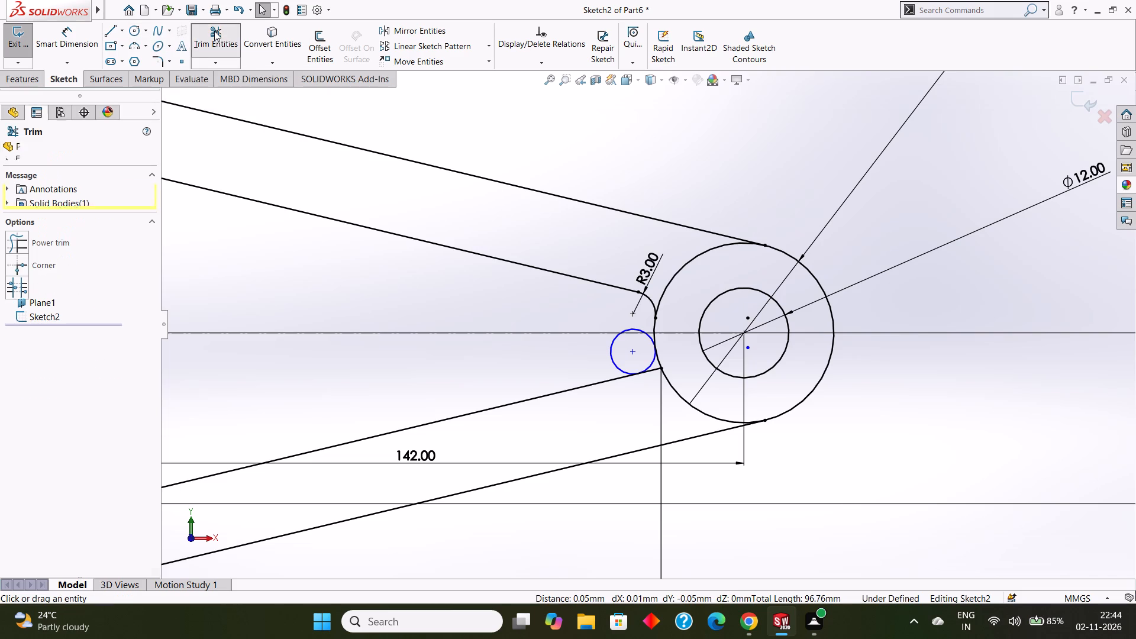
click(627, 330)
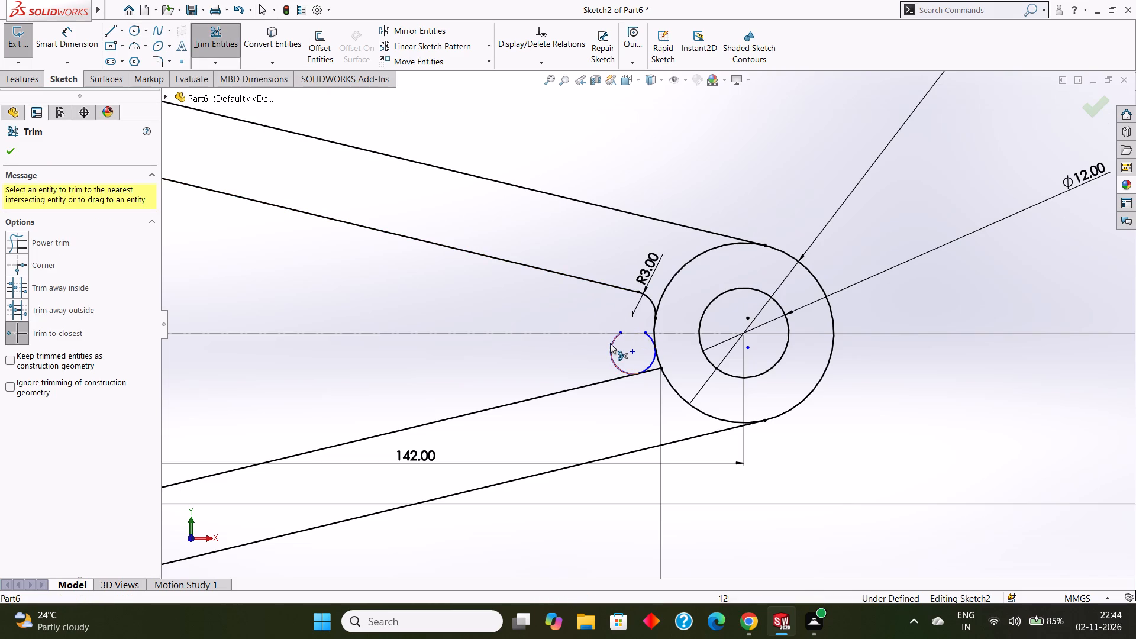
click(610, 343)
scroll(653, 338, down, 3)
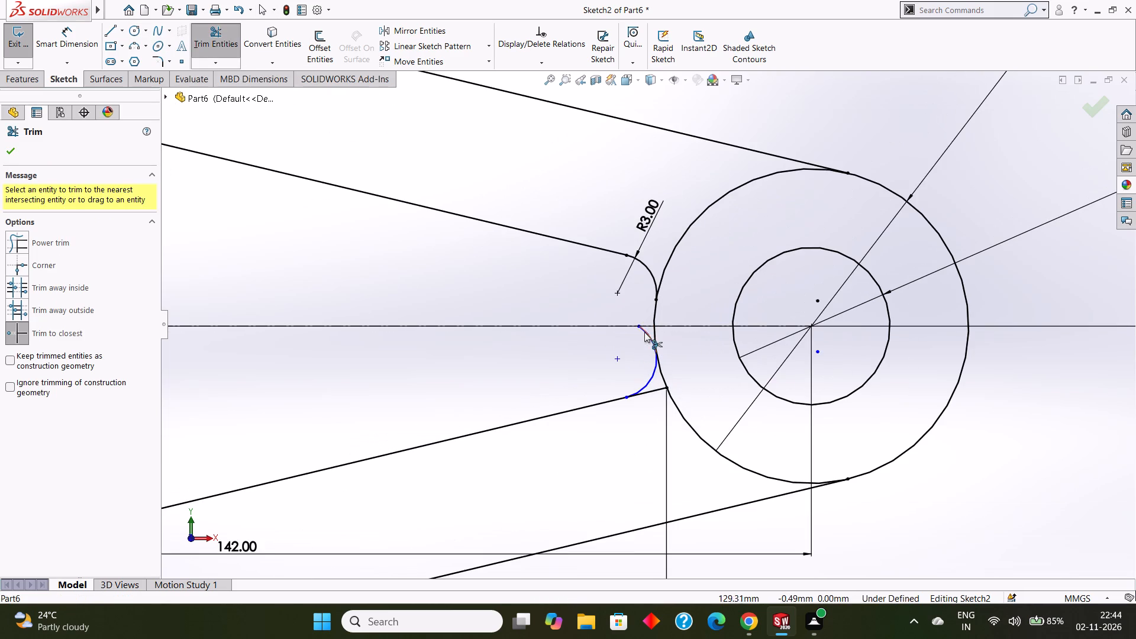
click(643, 330)
click(11, 143)
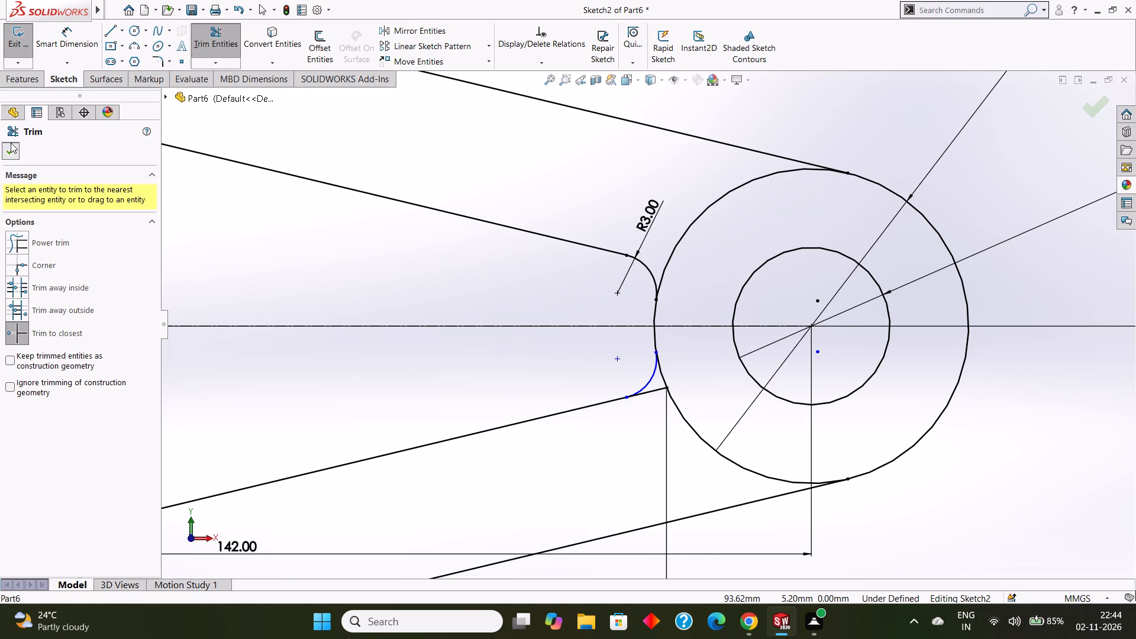
Add a 3 mm radius dimension to the corner arc joining the lower inner line and the 24 mm circle.
click(66, 44)
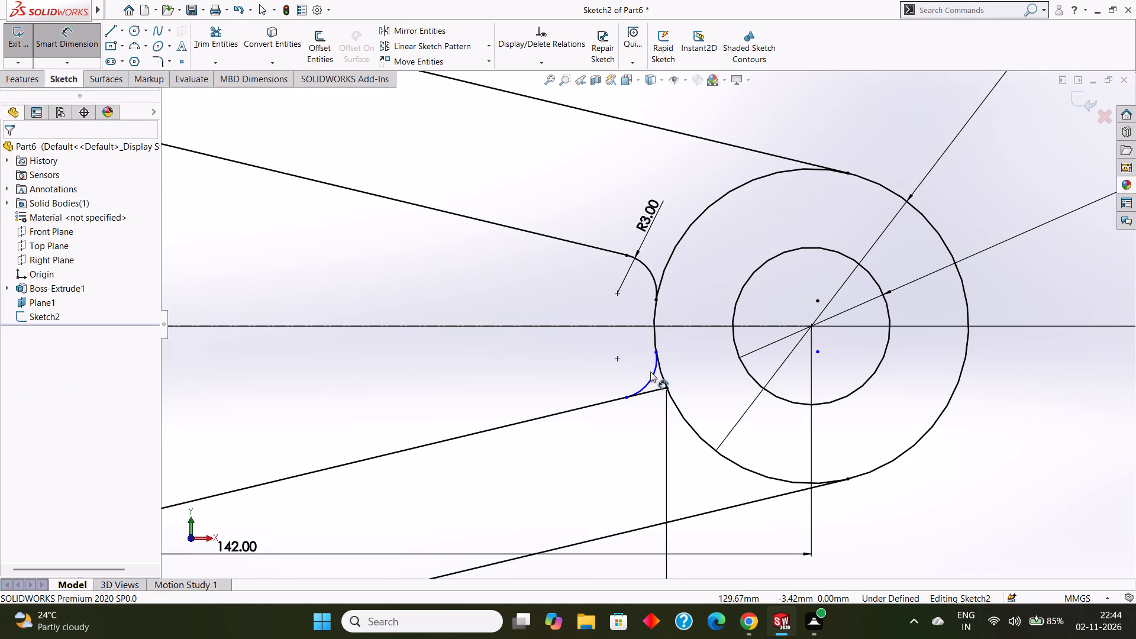
click(651, 375)
click(653, 421)
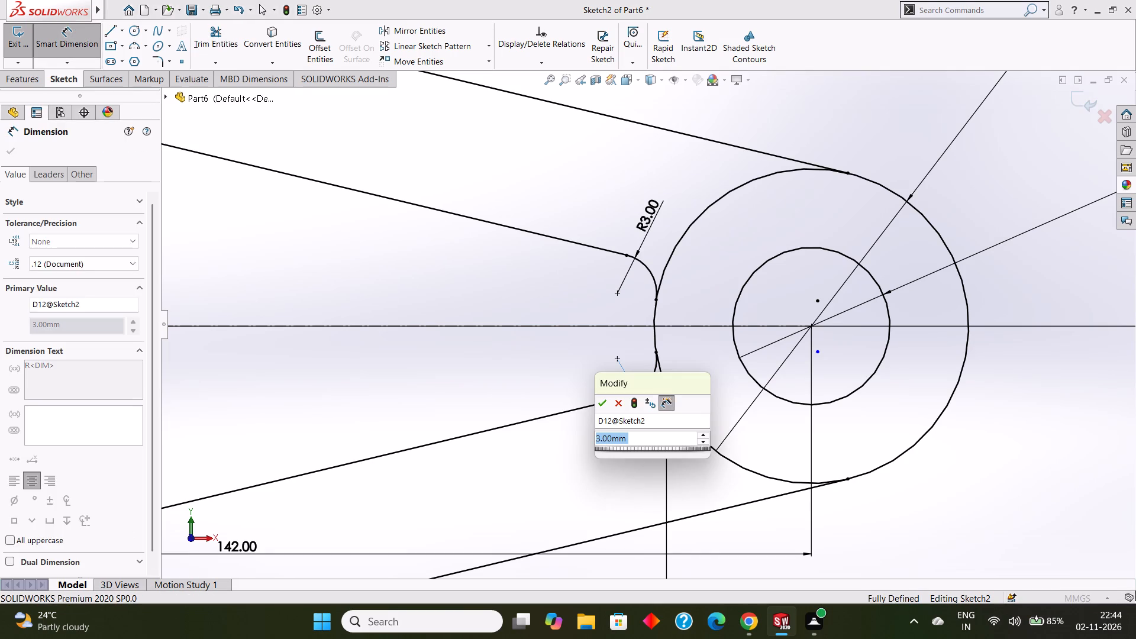
click(606, 408)
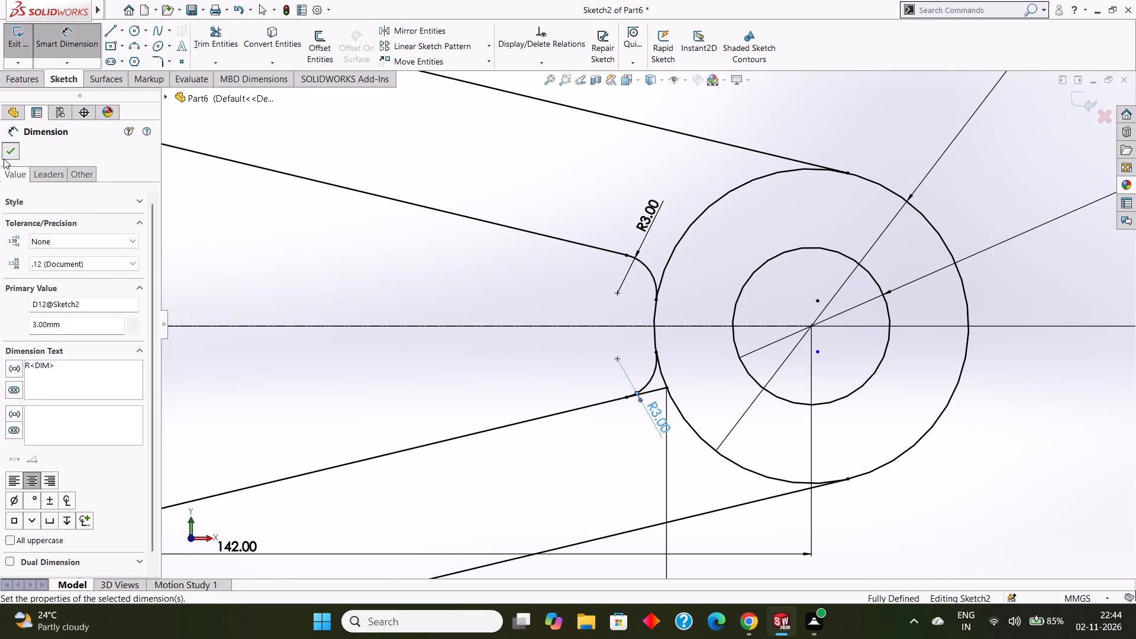
click(4, 159)
Trim the 24 mm circle's segments inside the arm and the lower inner line's stub beyond its corner arc, accepting deletion of the attached dimension.
click(211, 32)
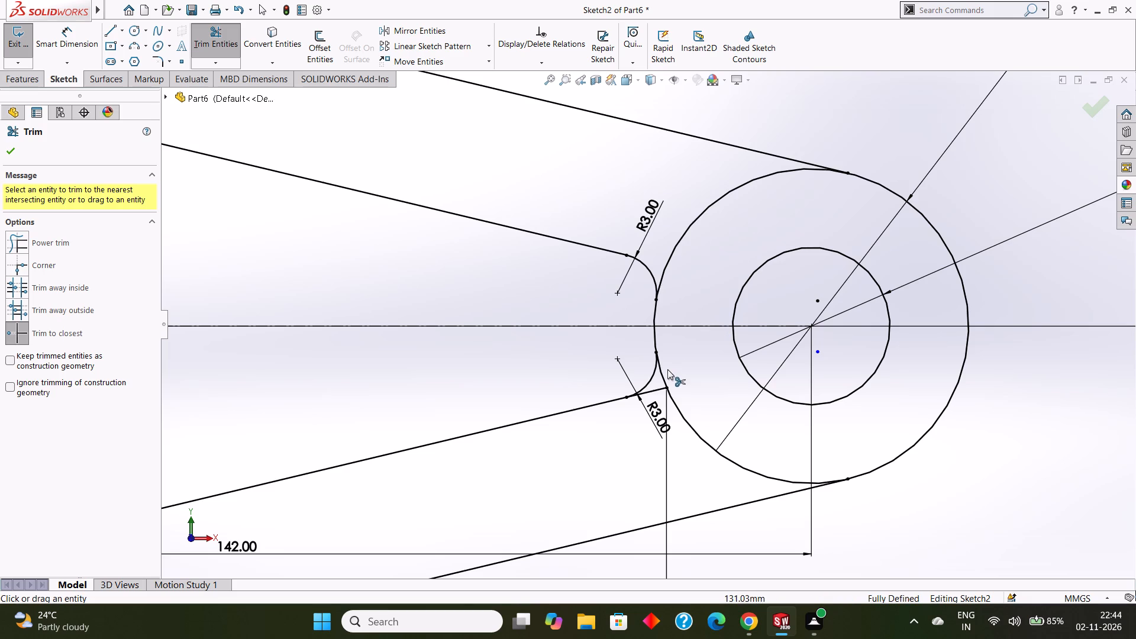
click(693, 227)
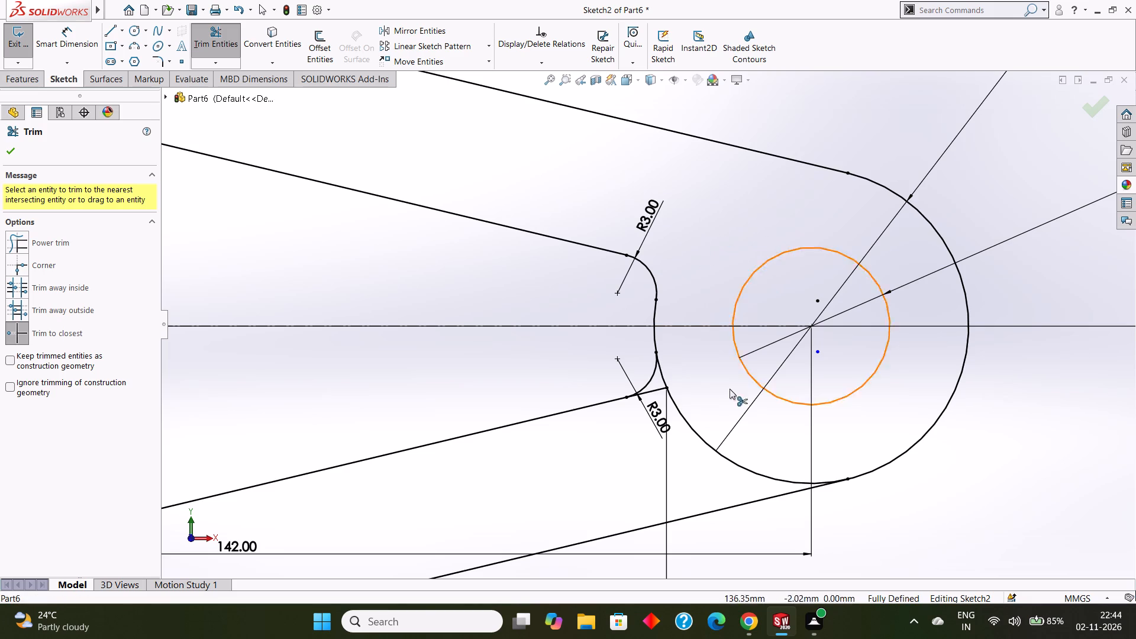
click(735, 461)
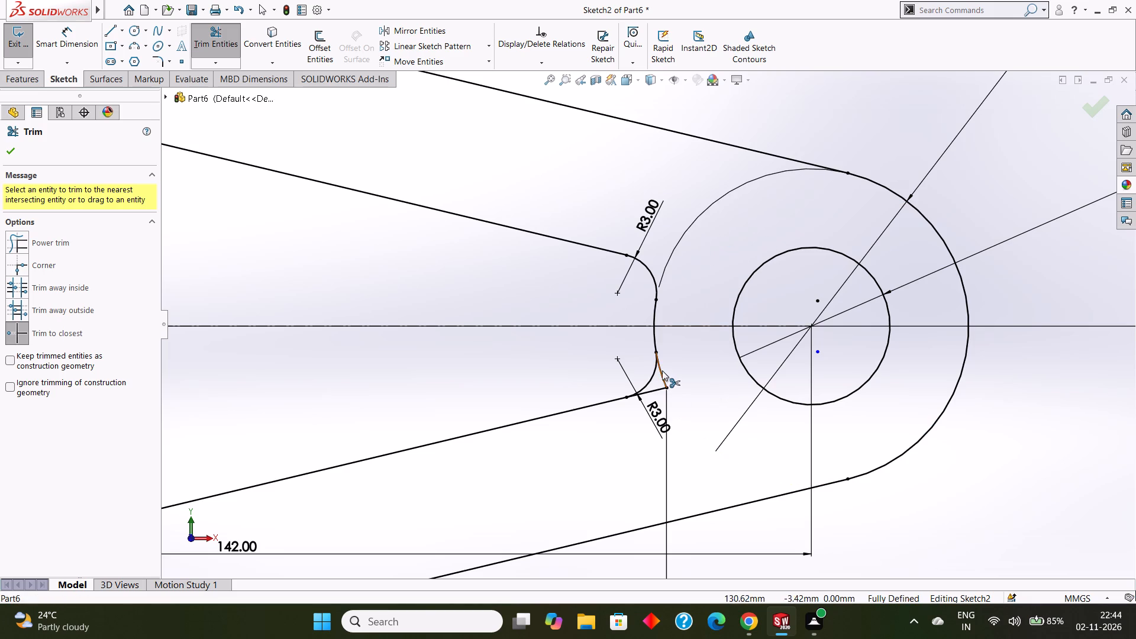
click(662, 380)
click(657, 387)
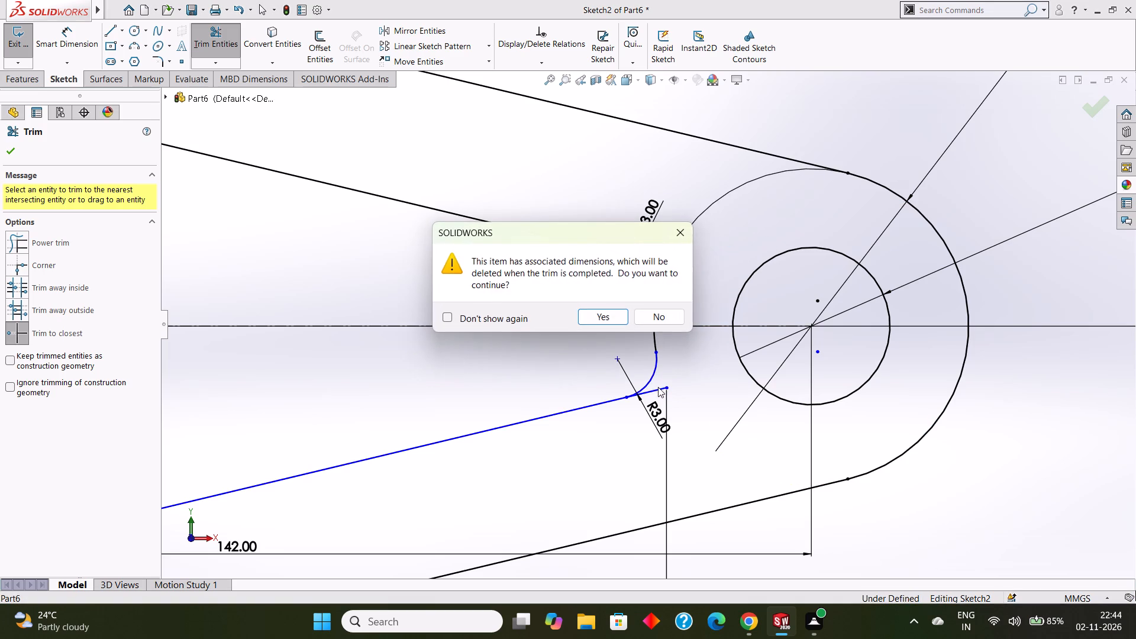
click(603, 315)
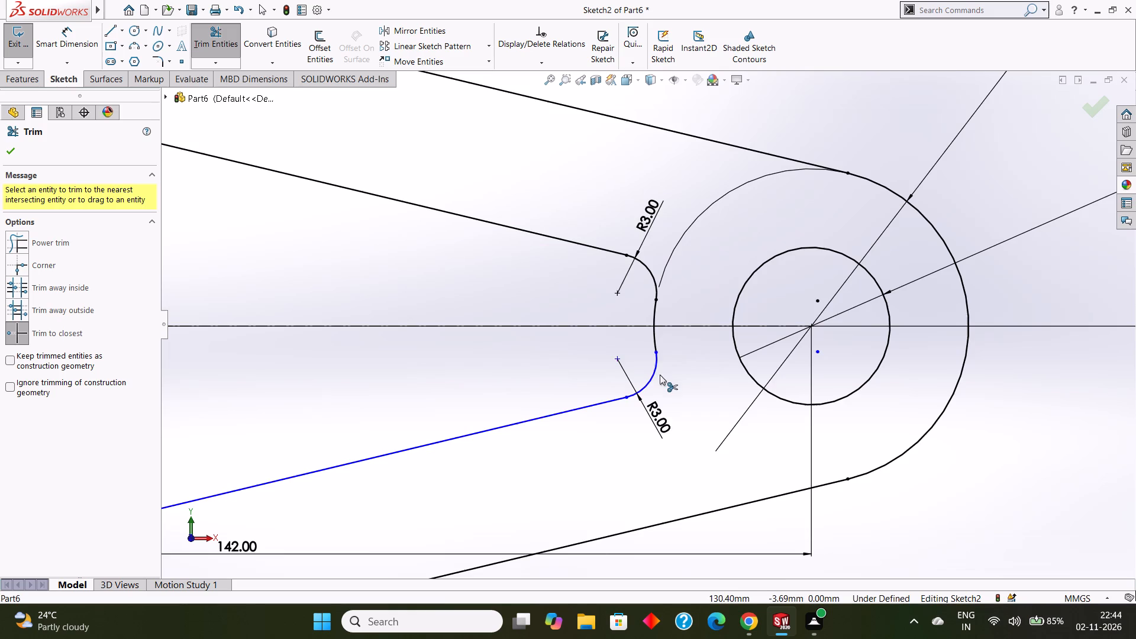
scroll(683, 382, up, 9)
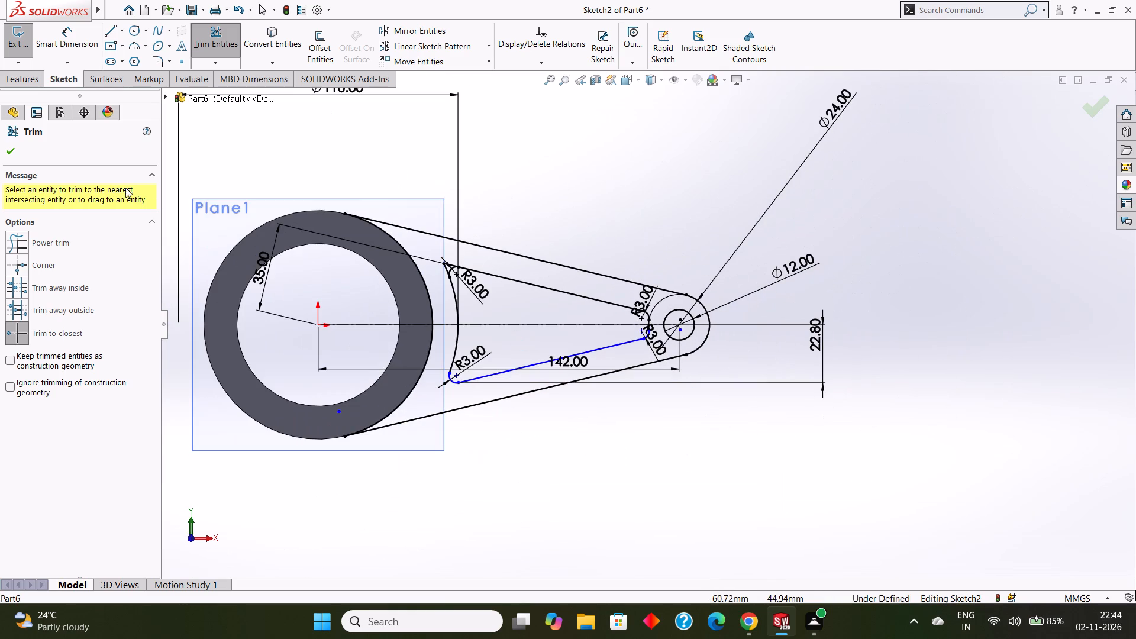
click(19, 153)
Dimension the horizontal distance from the origin to the lower inner line's endpoint nearest the large cylinder.
click(57, 35)
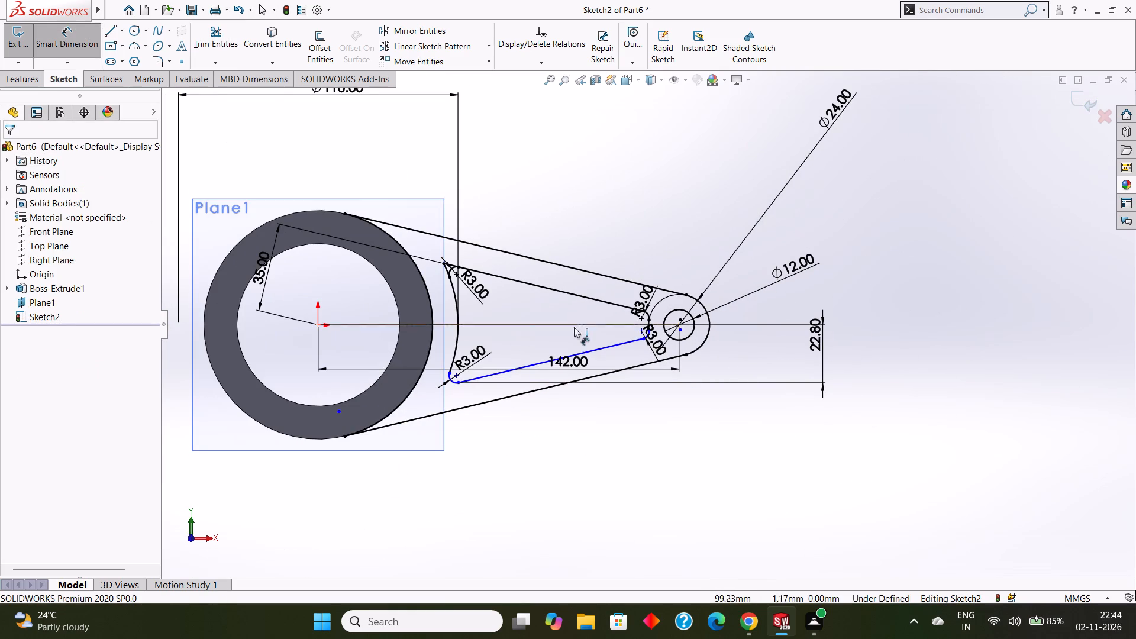
scroll(475, 381, down, 1)
scroll(480, 369, up, 1)
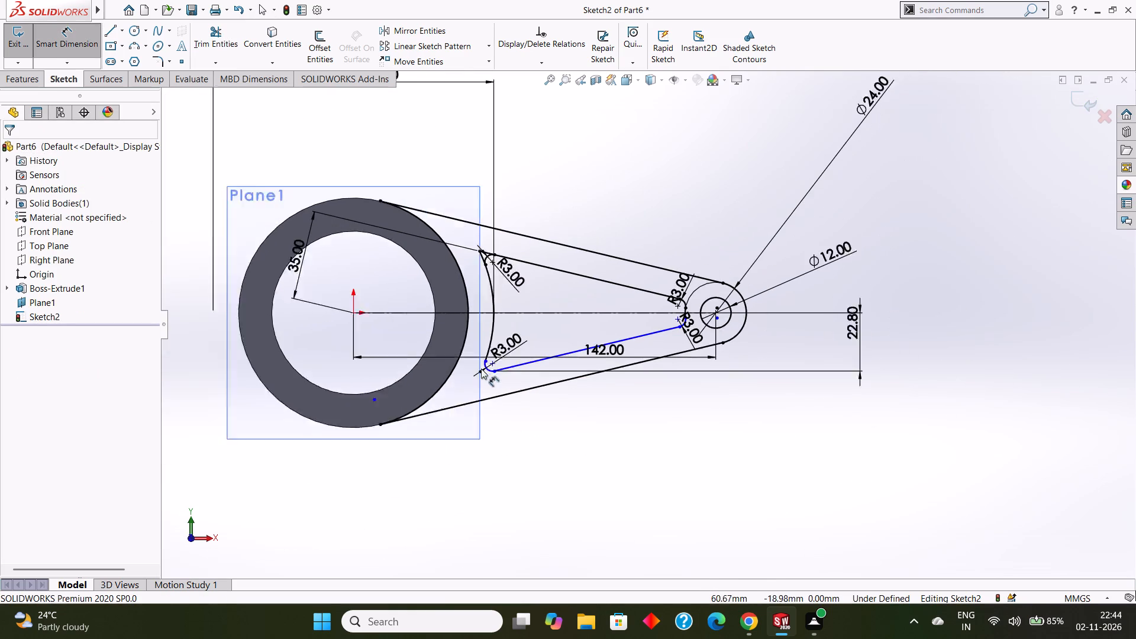
scroll(481, 369, up, 1)
click(403, 313)
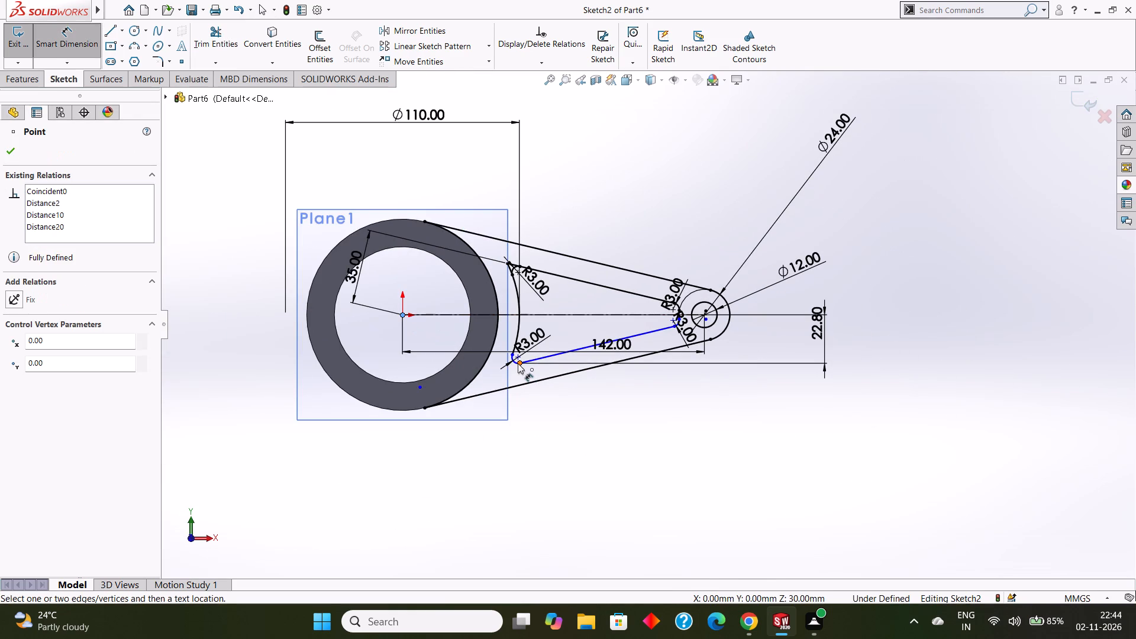
click(518, 363)
click(512, 446)
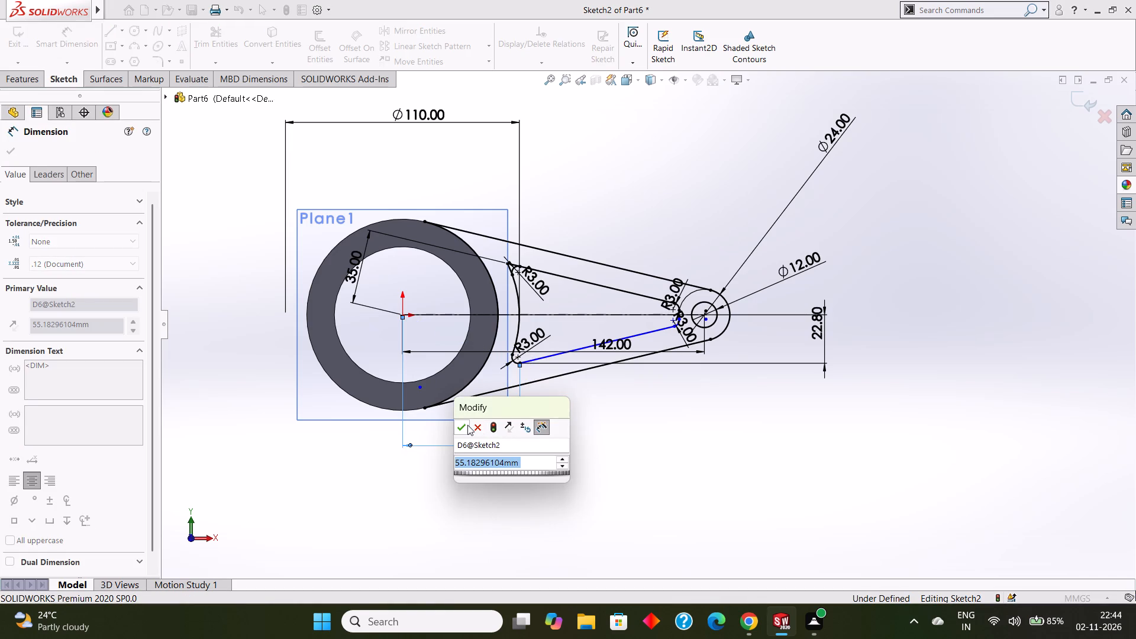
click(467, 425)
Dimension the horizontal distance from the origin to the lower inner line's endpoint nearest the small boss.
click(404, 314)
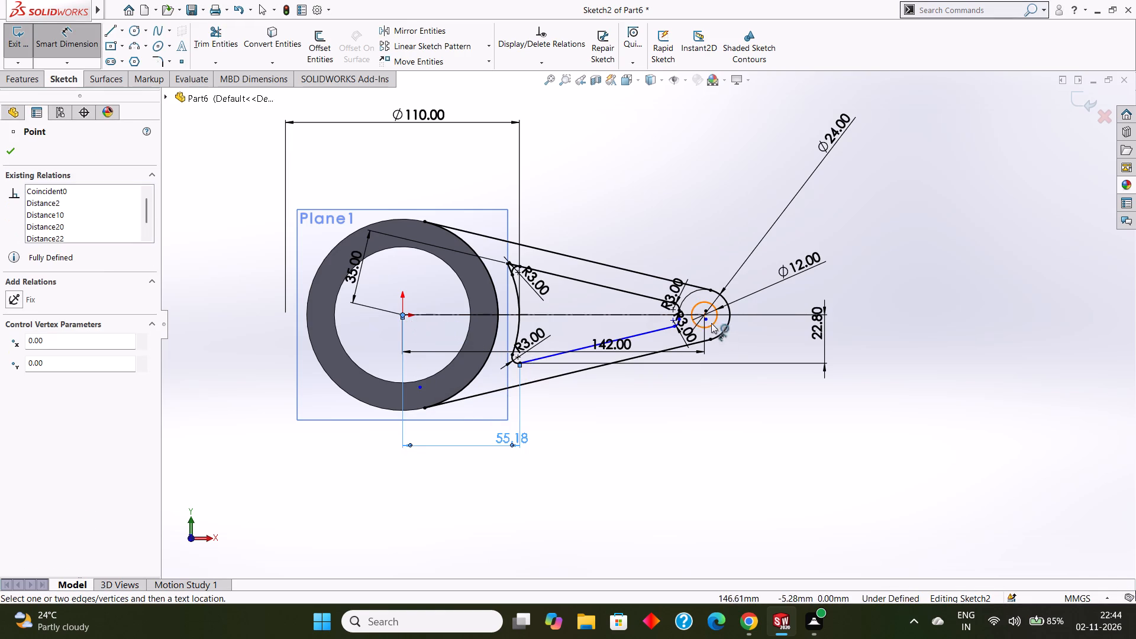
click(675, 328)
click(649, 399)
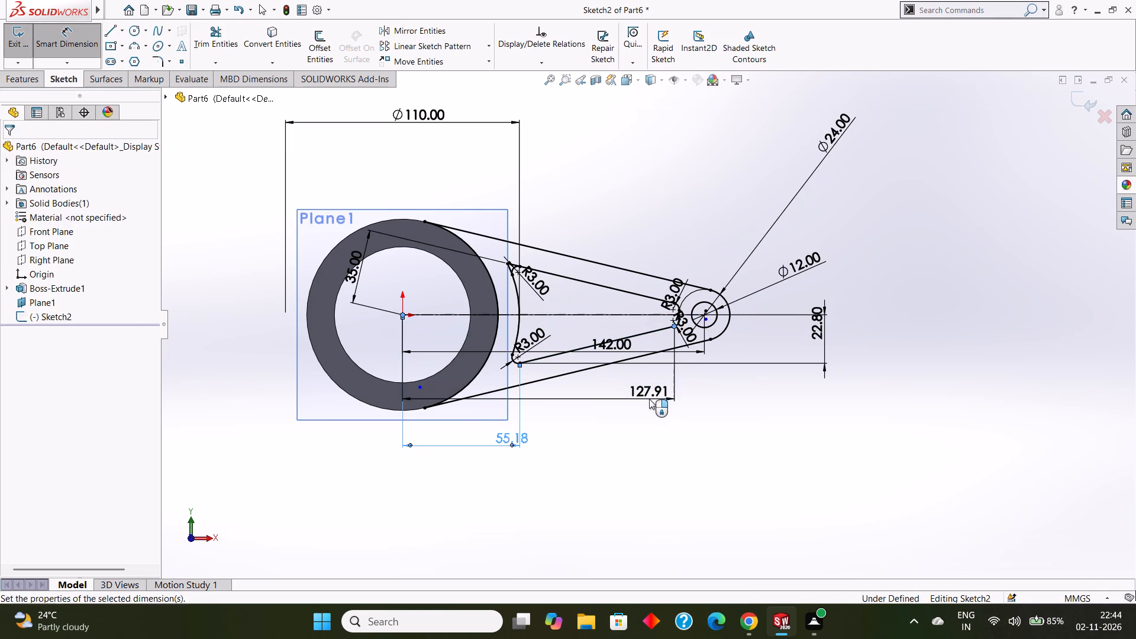
click(596, 385)
scroll(690, 326, down, 3)
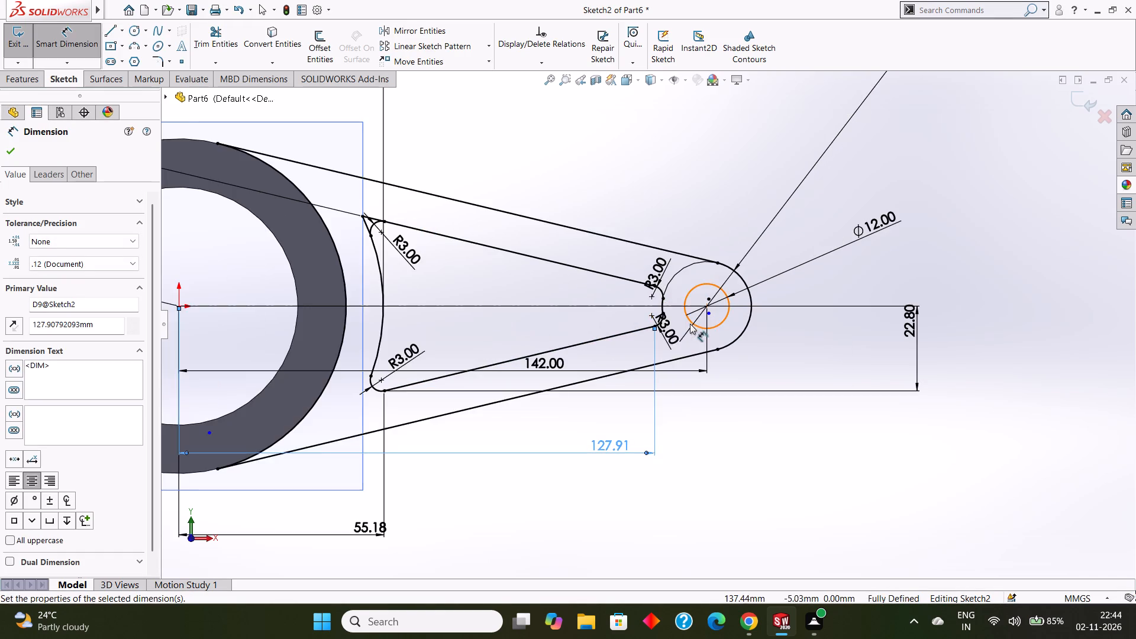
scroll(689, 322, down, 2)
scroll(697, 331, up, 1)
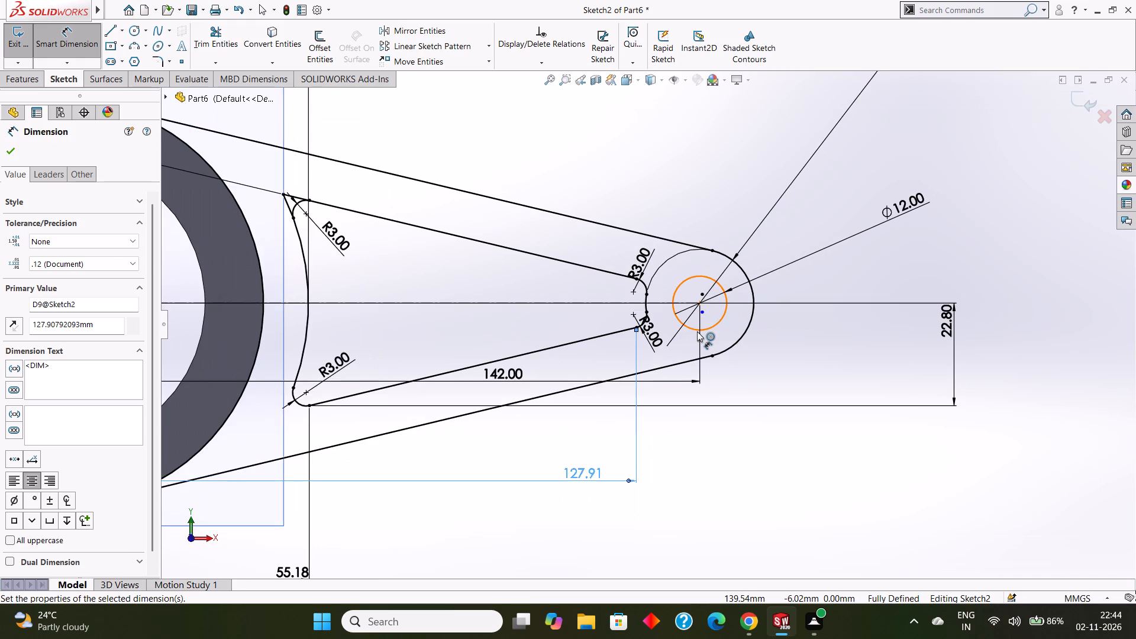
scroll(697, 331, up, 1)
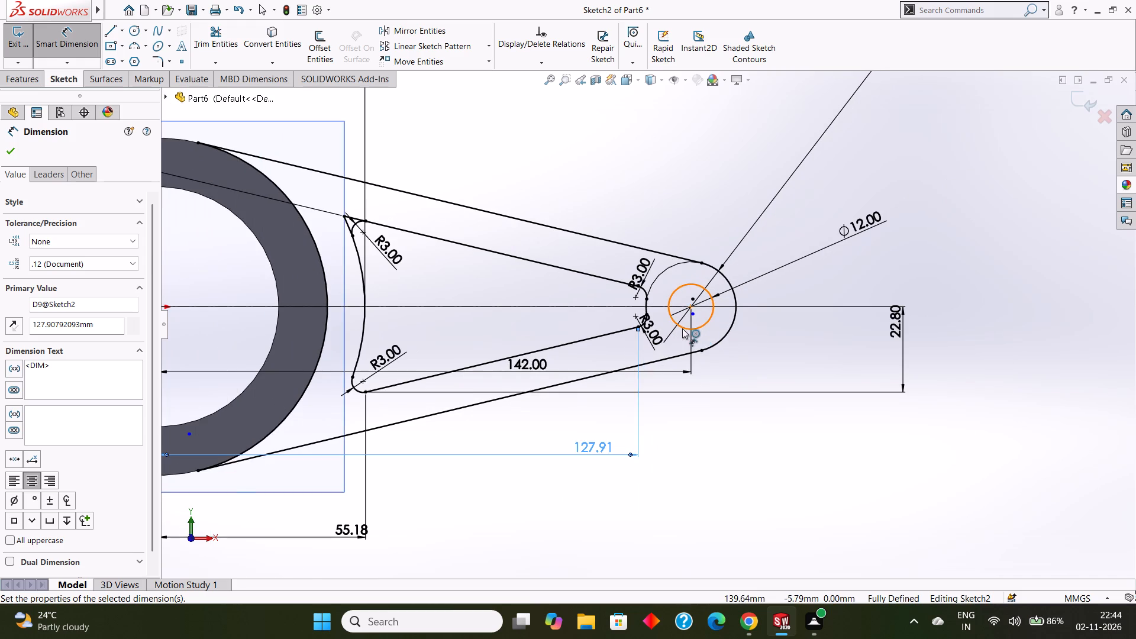
scroll(682, 328, up, 4)
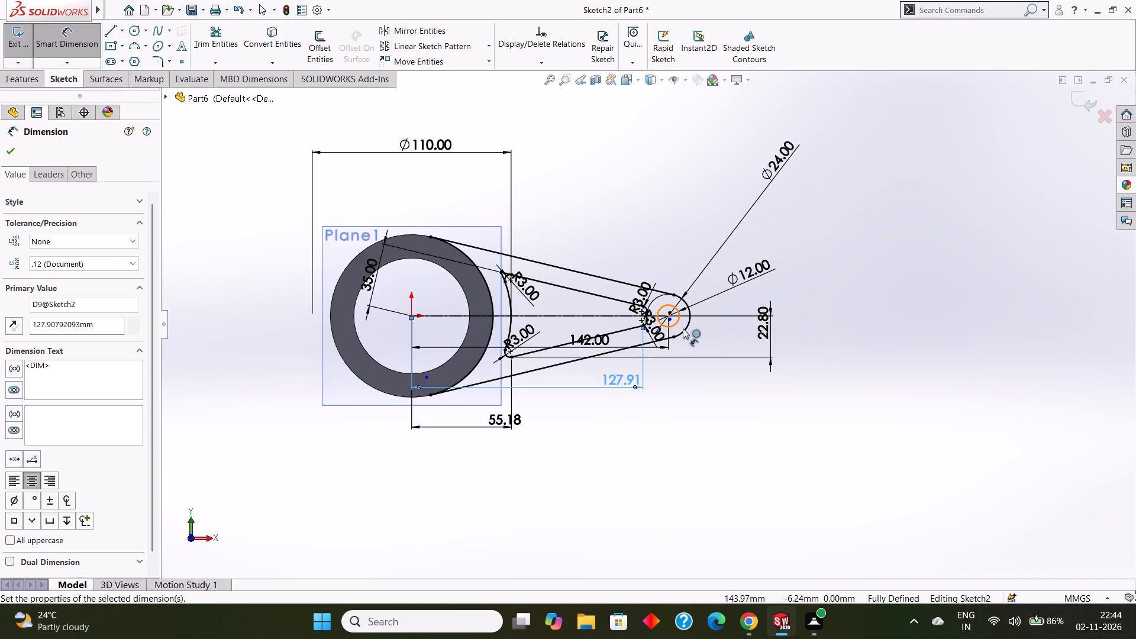
click(9, 153)
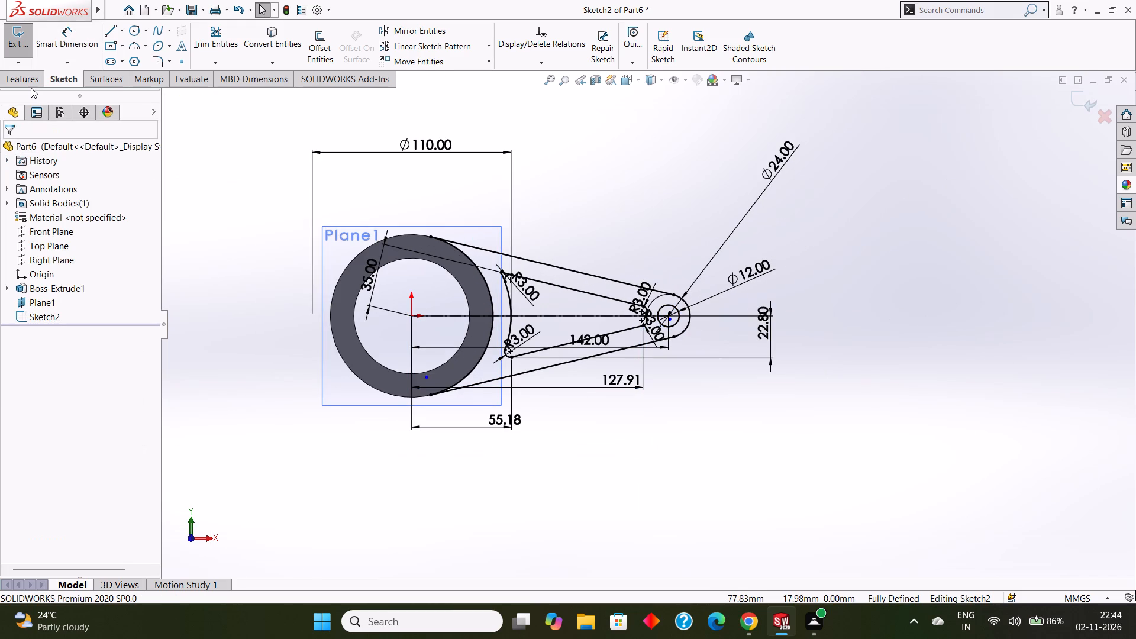
Extrude the arm region between the outer and inner profiles as a Mid Plane boss 30 mm deep.
click(31, 88)
click(31, 82)
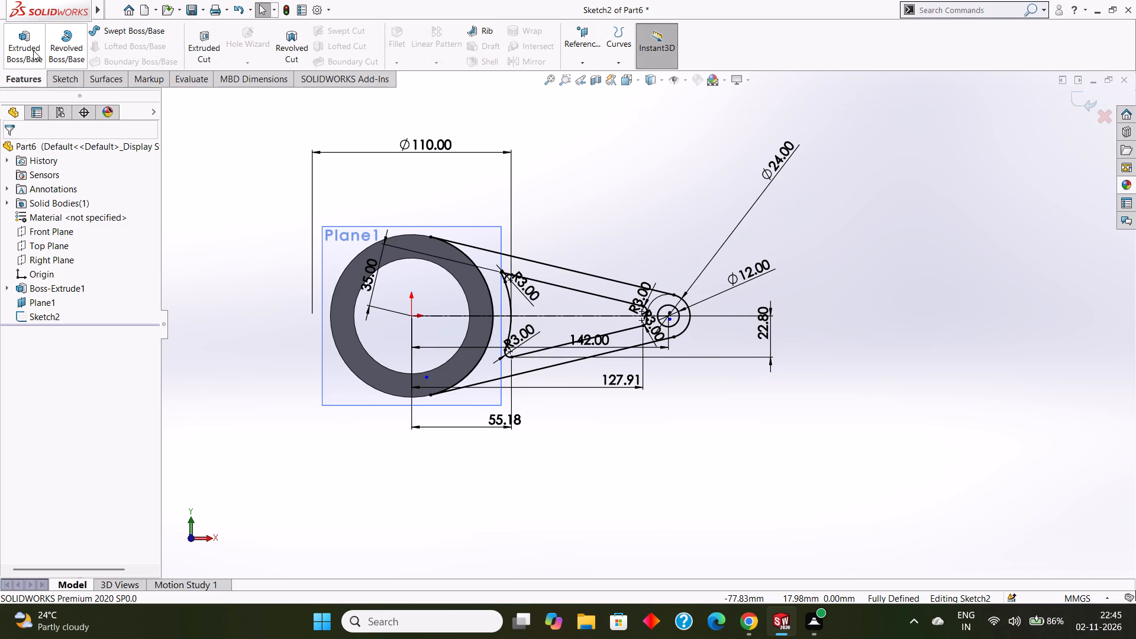
click(33, 50)
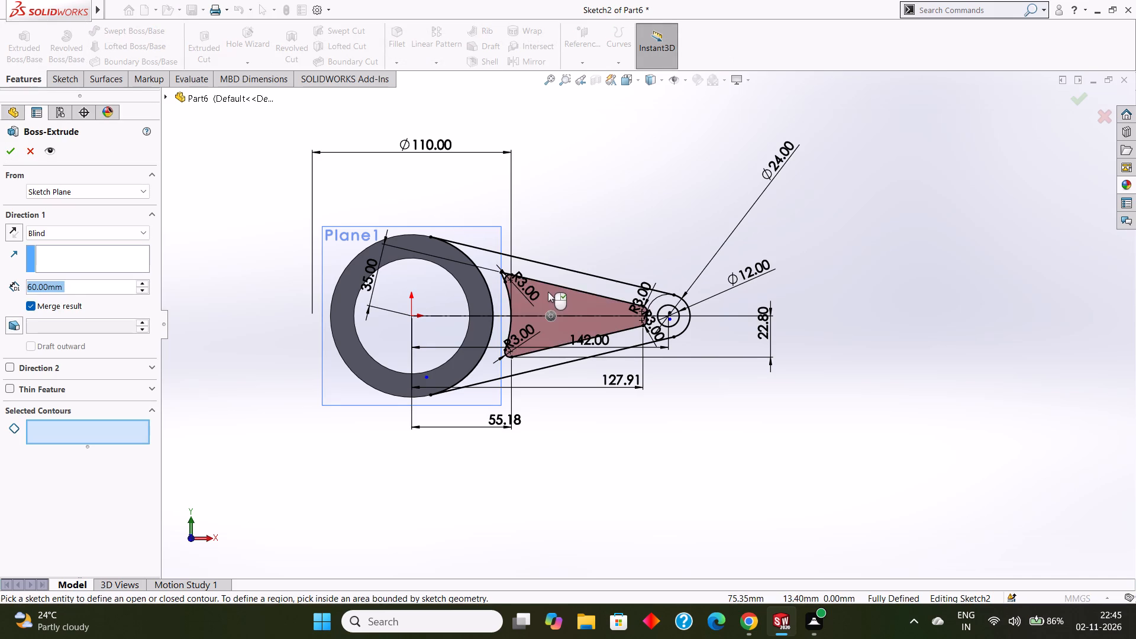
click(545, 271)
middle_drag(618, 457, 612, 314)
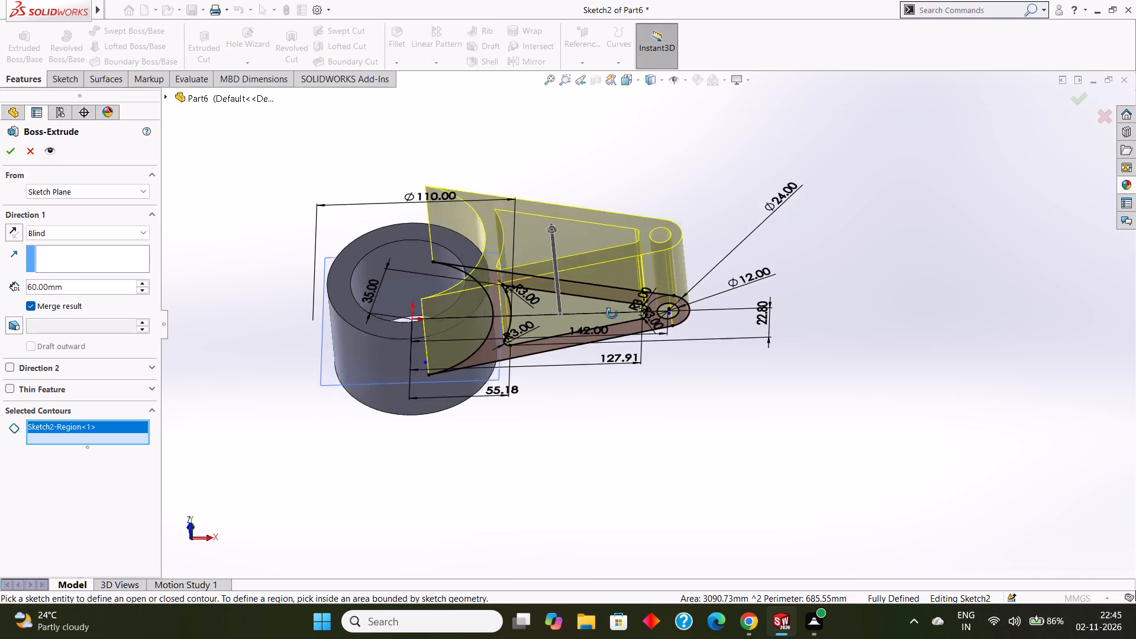
middle_drag(612, 314, 612, 289)
click(104, 228)
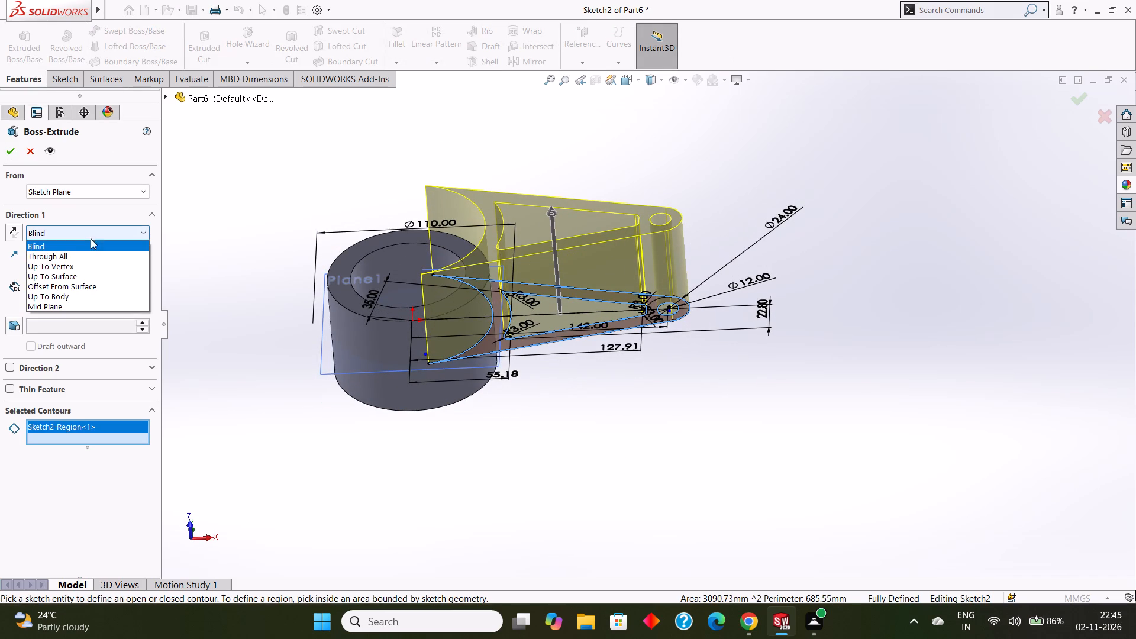
click(49, 306)
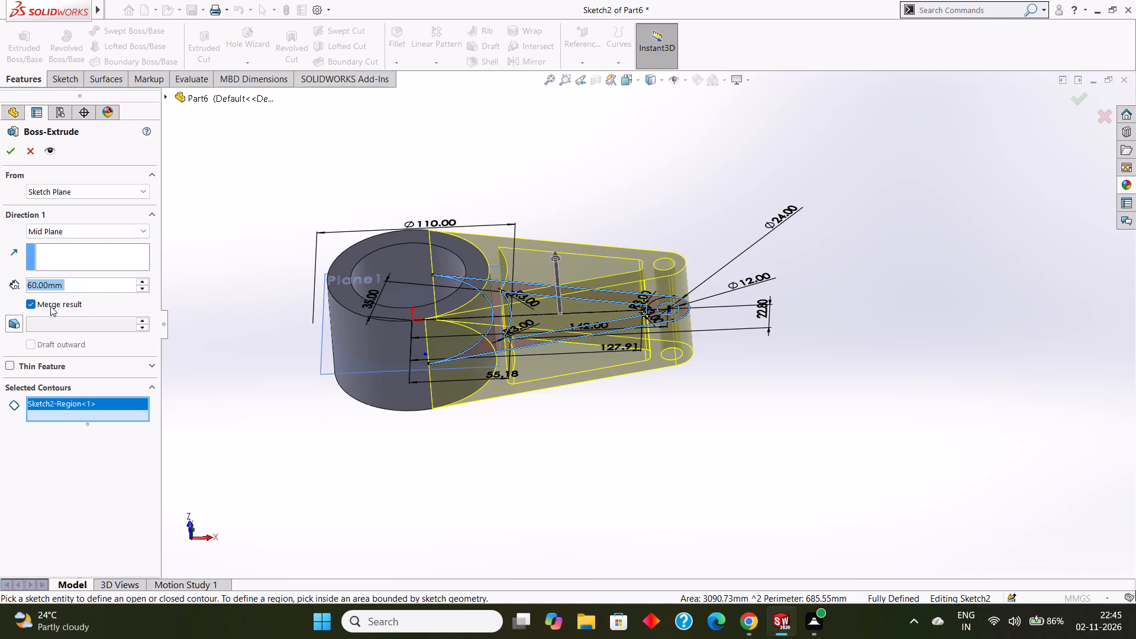
text(30)
key(Return)
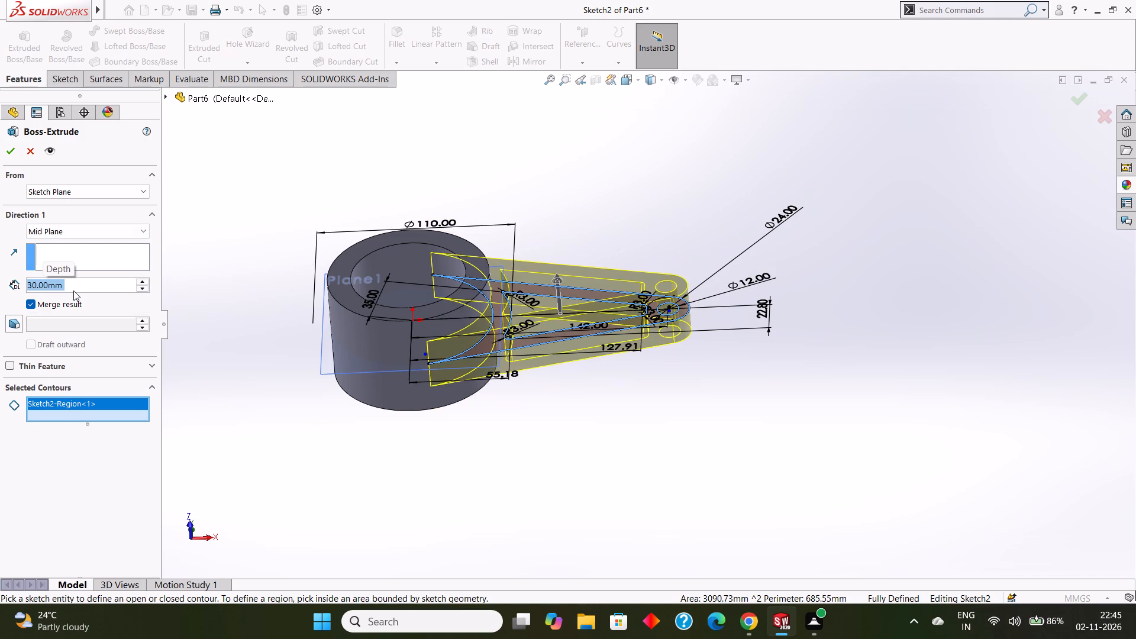
click(13, 154)
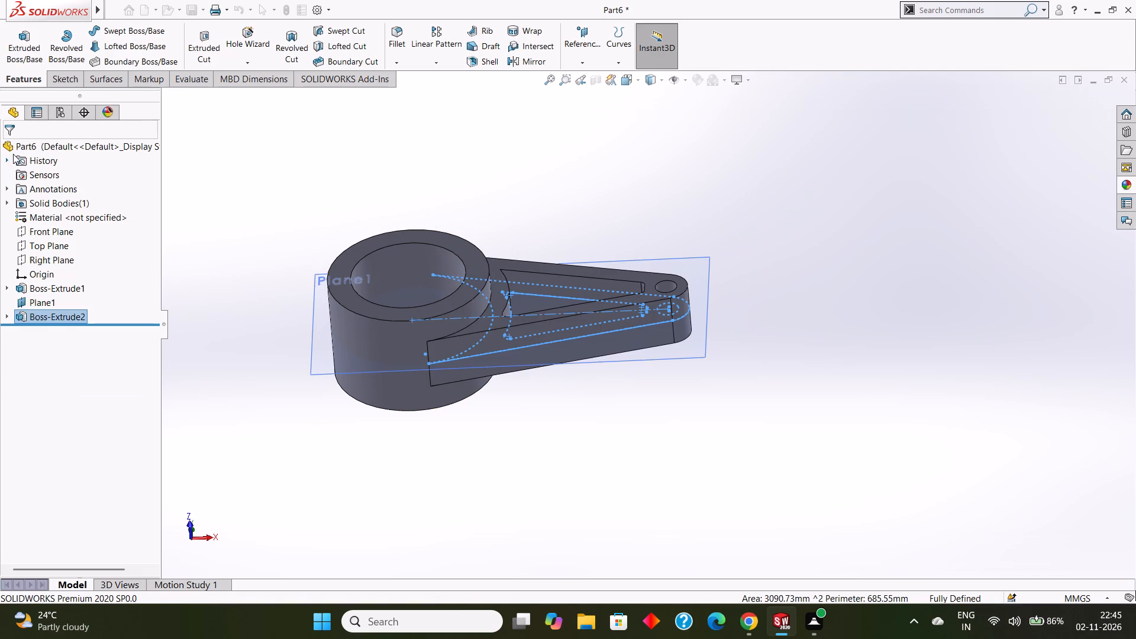
Examine the extruded arm and its junction with the hollow cylinder from several angles.
click(862, 282)
middle_drag(861, 282, 882, 371)
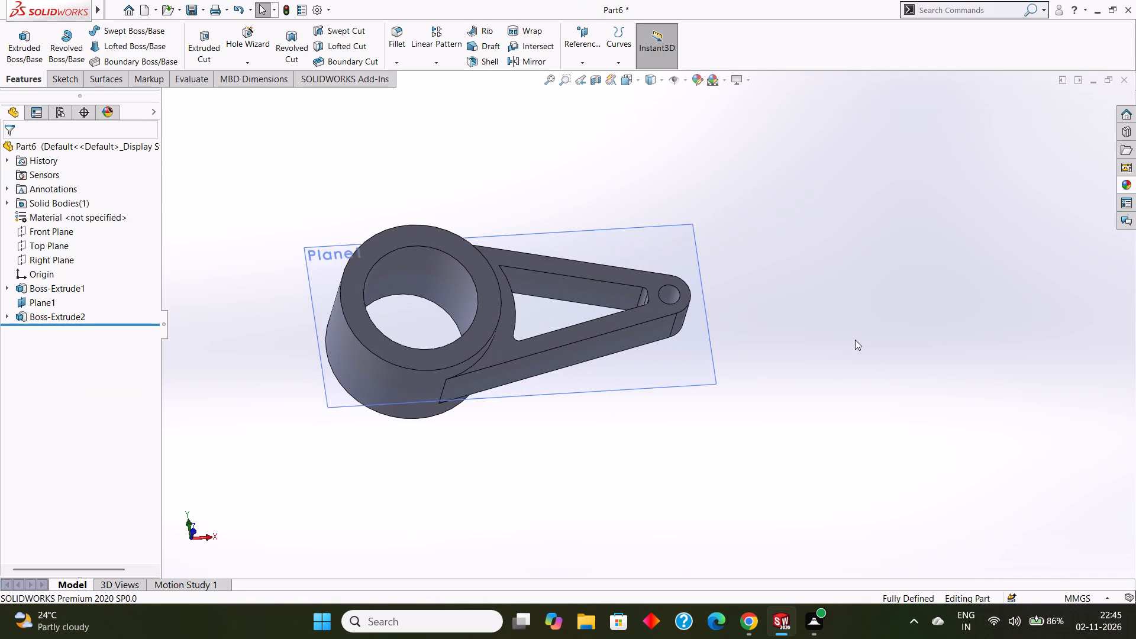
middle_drag(855, 340, 862, 380)
scroll(854, 373, up, 2)
middle_drag(837, 374, 821, 281)
middle_drag(821, 328, 814, 298)
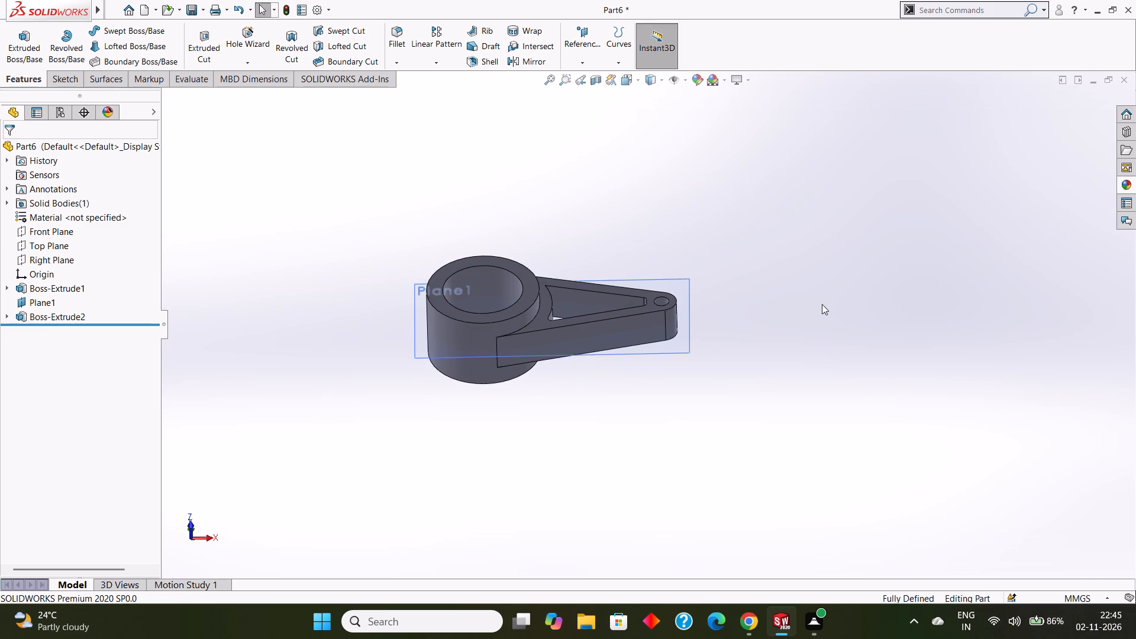
middle_click(822, 304)
middle_drag(814, 313, 824, 299)
middle_drag(667, 286, 657, 283)
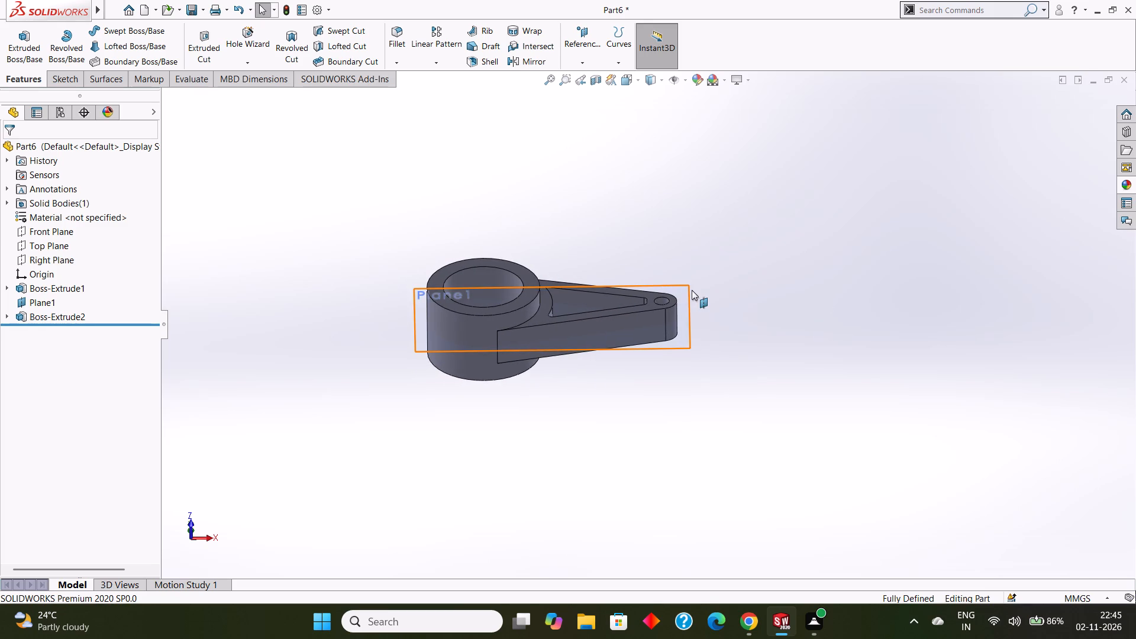
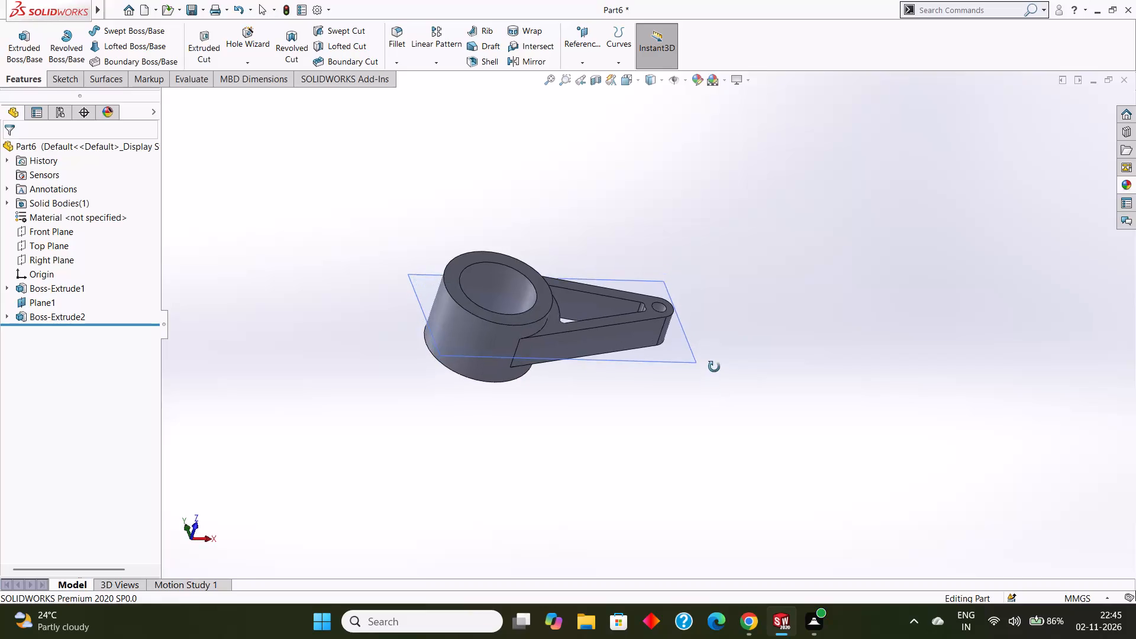
Examine the arm's side faces and where they meet the hollow cylinder from several angles.
middle_drag(679, 390, 697, 379)
middle_click(697, 383)
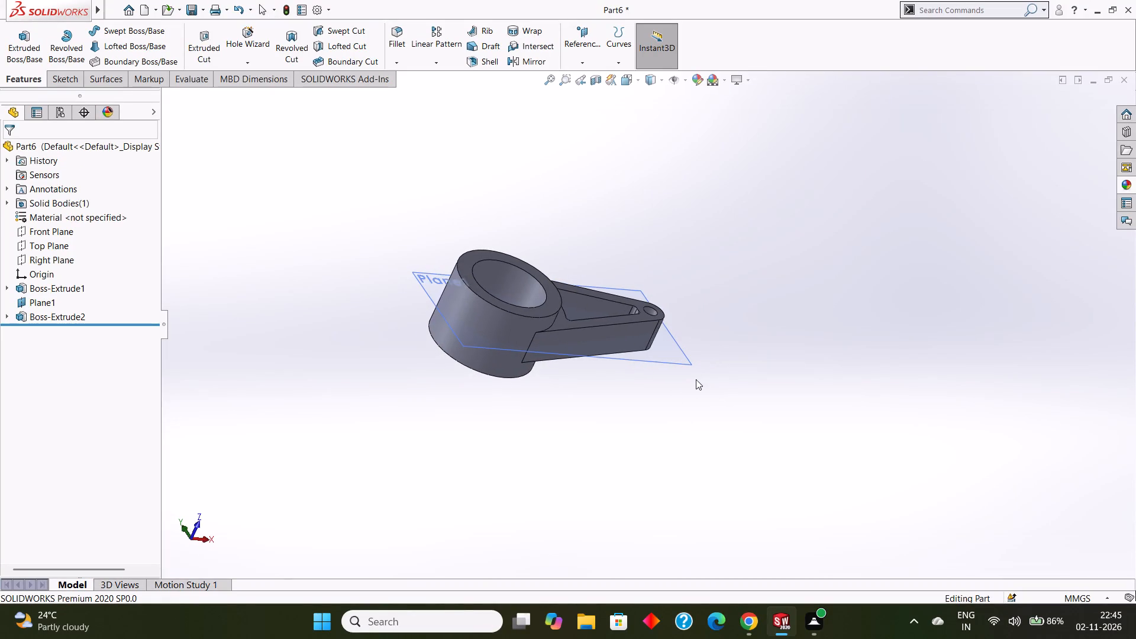
middle_drag(697, 381, 692, 374)
middle_click(692, 373)
middle_drag(689, 379, 713, 379)
middle_drag(702, 382, 698, 370)
middle_drag(698, 370, 704, 373)
middle_drag(703, 377, 712, 381)
middle_drag(711, 378, 696, 359)
middle_click(698, 362)
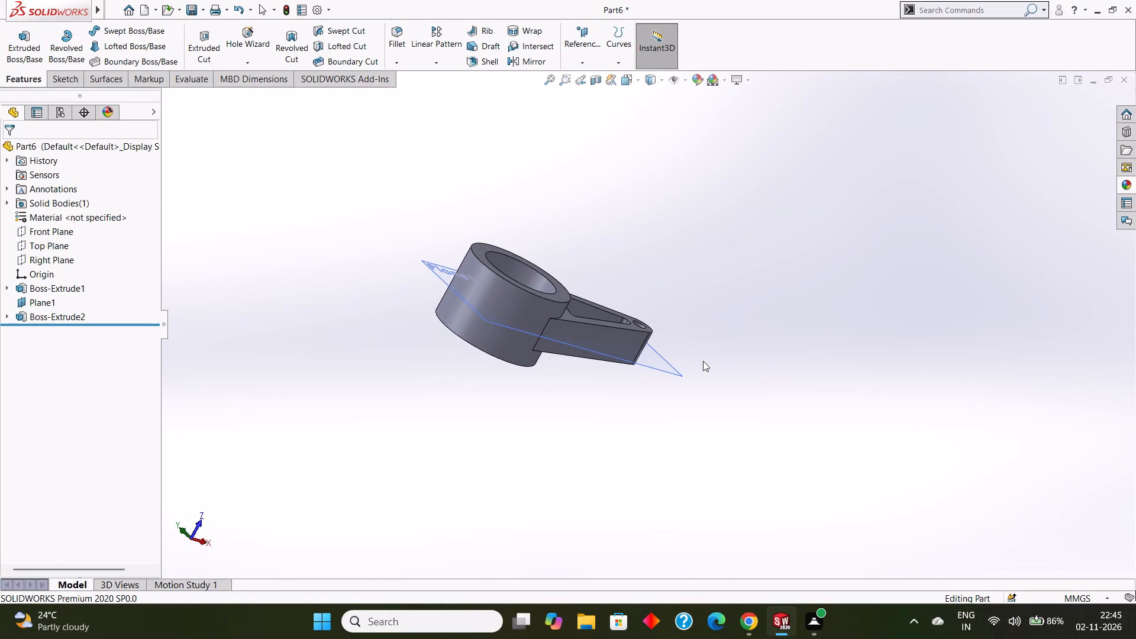
middle_drag(703, 361, 696, 356)
middle_drag(699, 356, 693, 354)
middle_drag(701, 389, 692, 399)
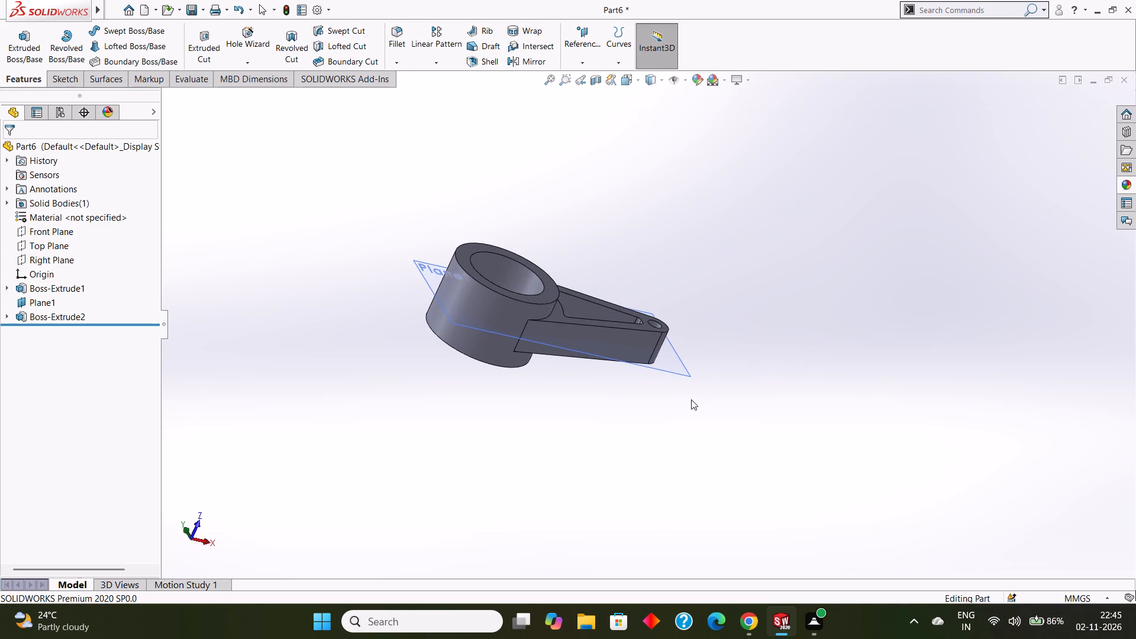
middle_drag(691, 398, 696, 402)
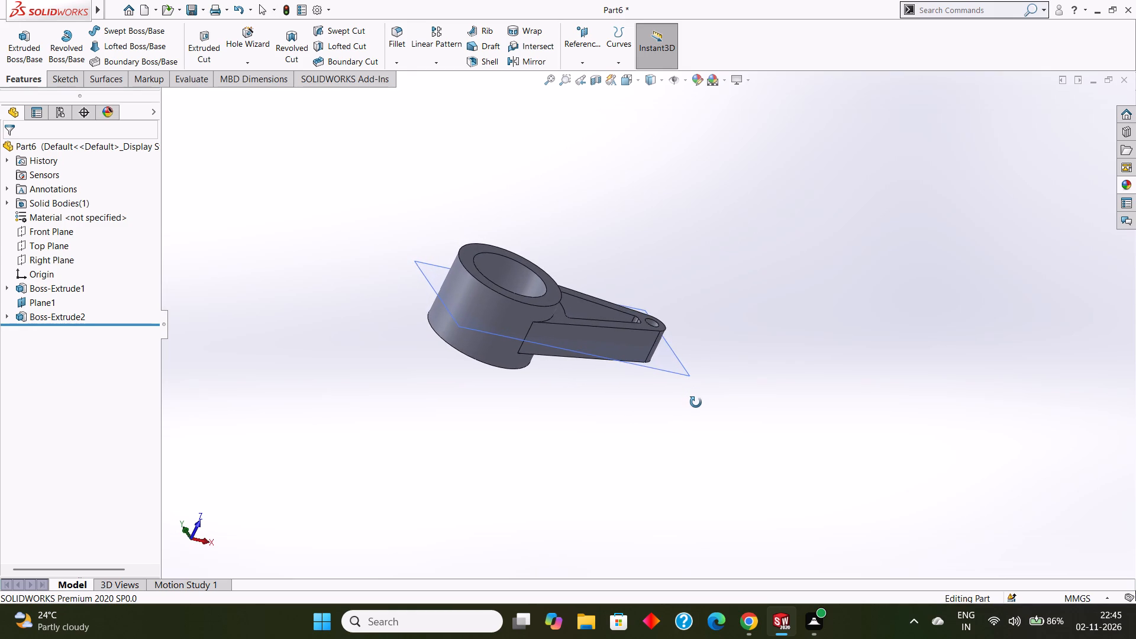
middle_drag(696, 402, 695, 402)
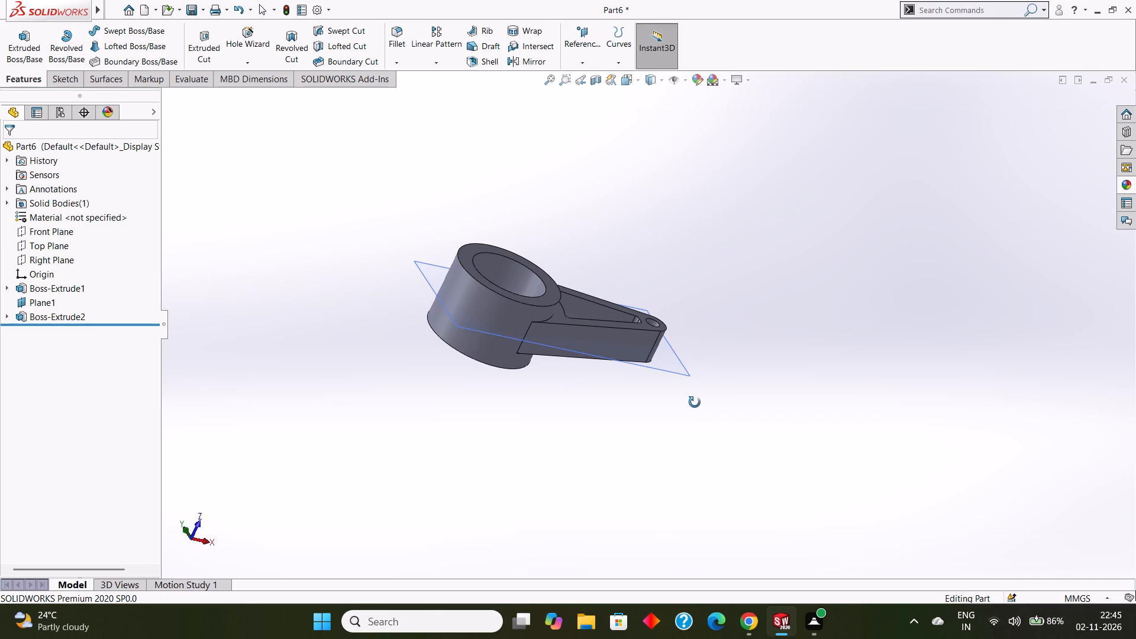
middle_drag(695, 402, 698, 407)
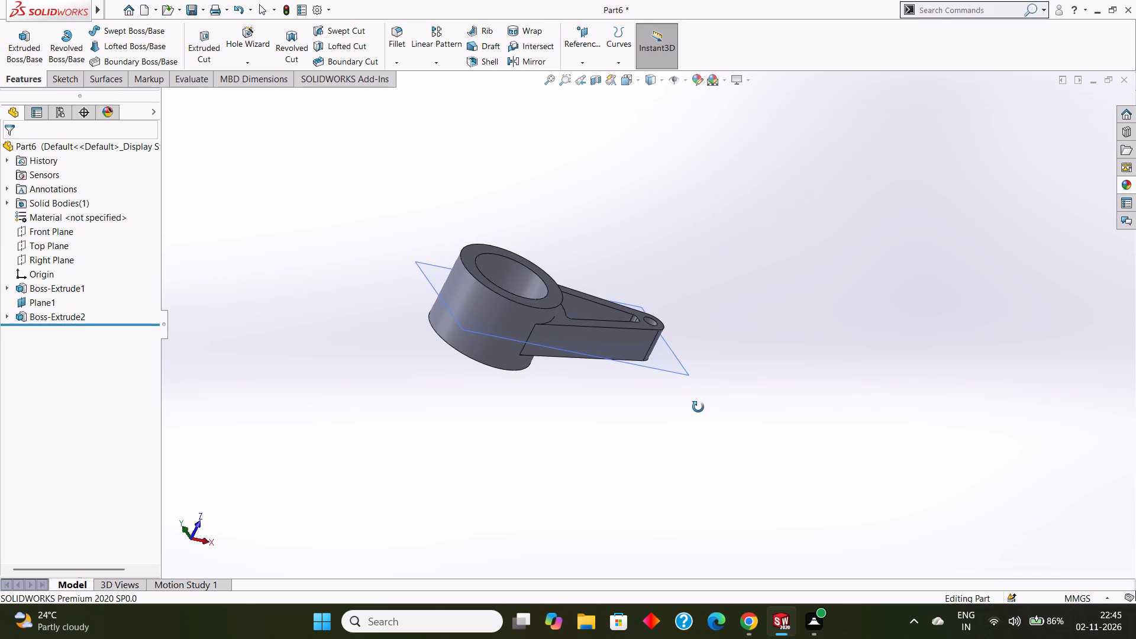
middle_drag(698, 407, 703, 413)
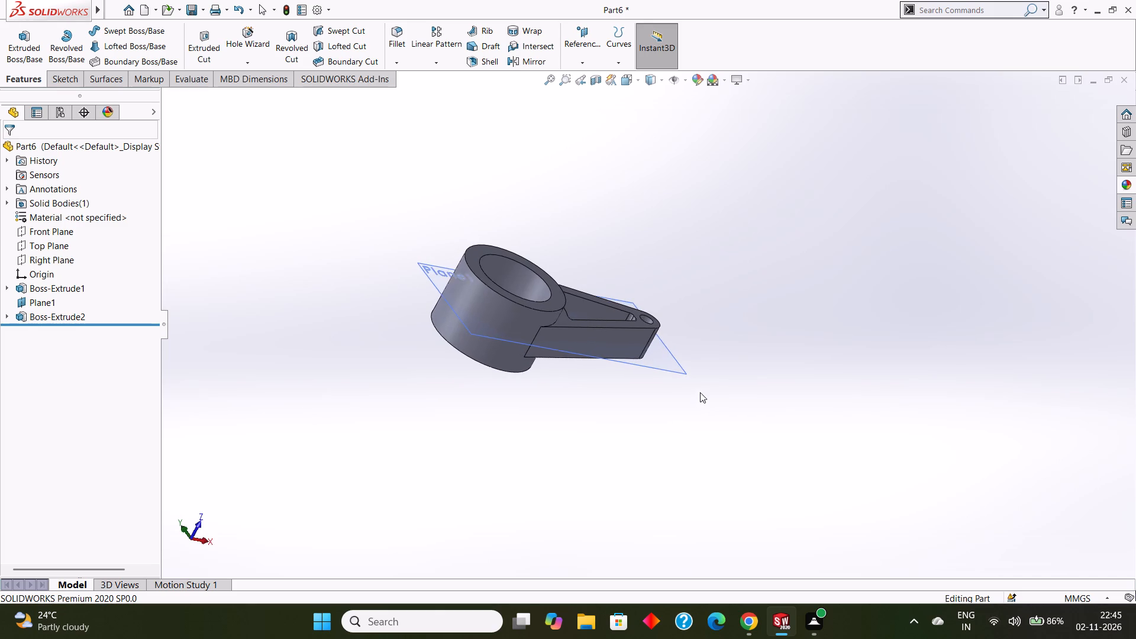
middle_drag(699, 392, 688, 406)
Hide the reference plane Plane1 so only the solid model is displayed.
right_click(673, 358)
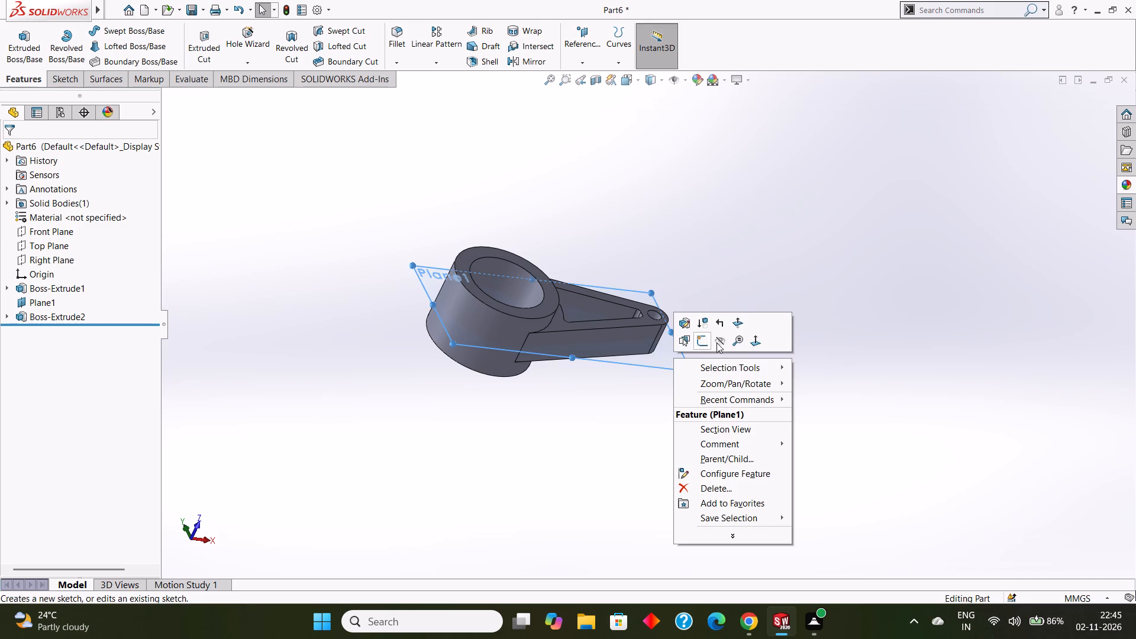
click(721, 341)
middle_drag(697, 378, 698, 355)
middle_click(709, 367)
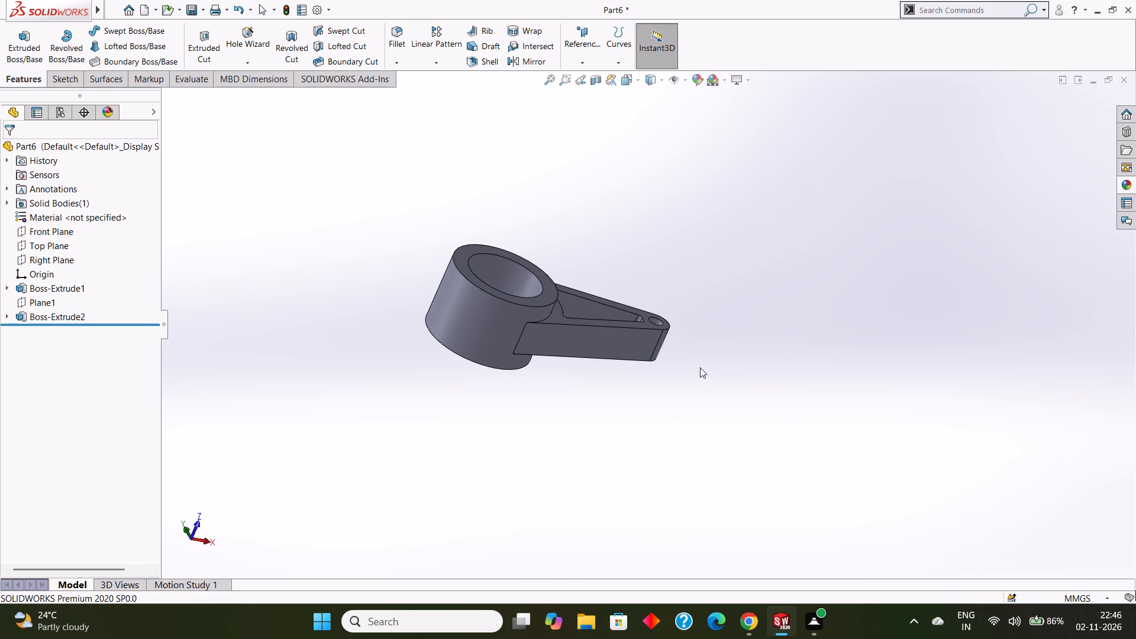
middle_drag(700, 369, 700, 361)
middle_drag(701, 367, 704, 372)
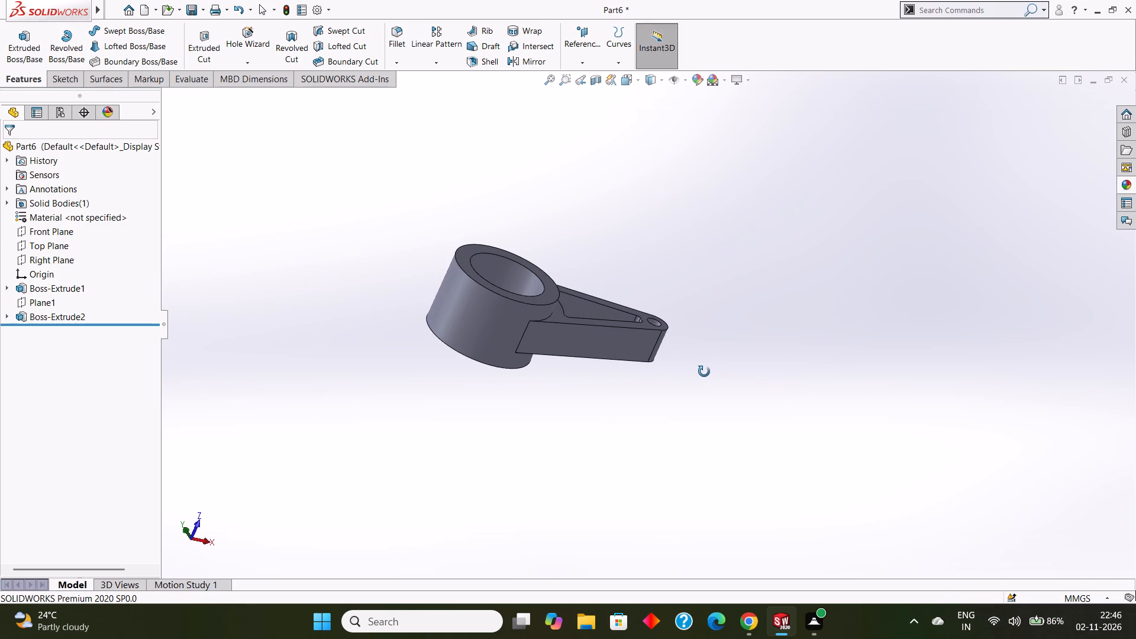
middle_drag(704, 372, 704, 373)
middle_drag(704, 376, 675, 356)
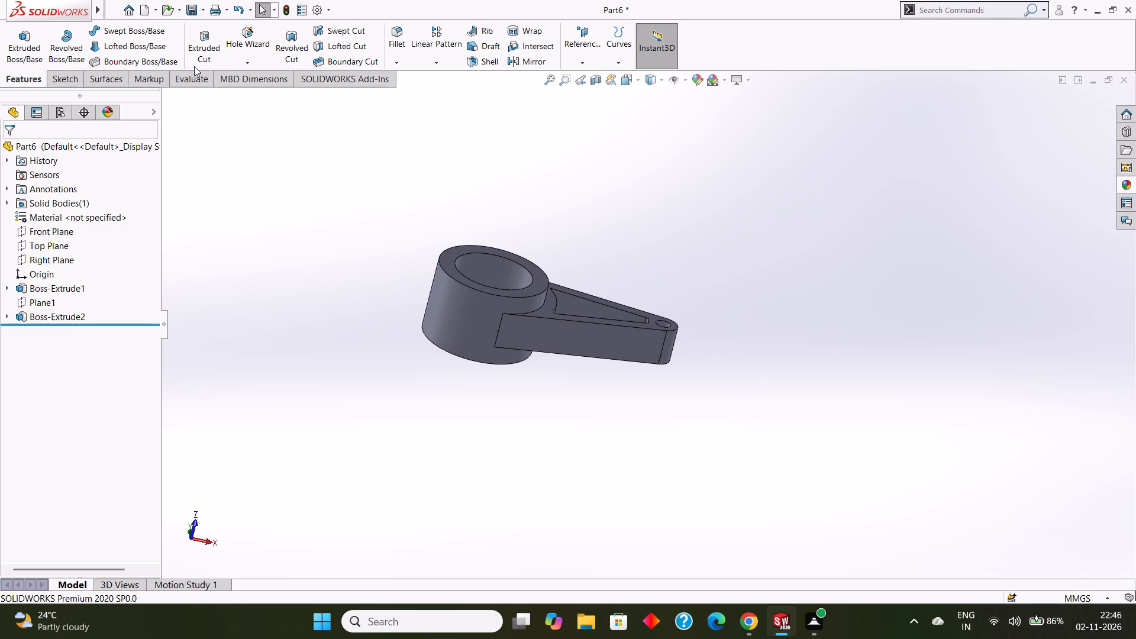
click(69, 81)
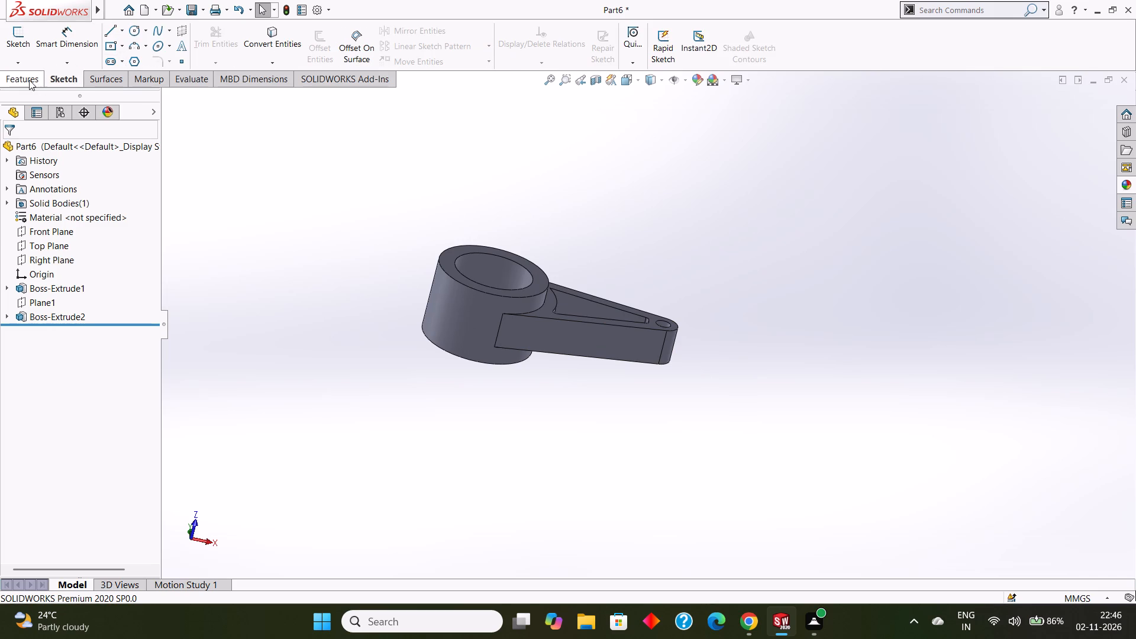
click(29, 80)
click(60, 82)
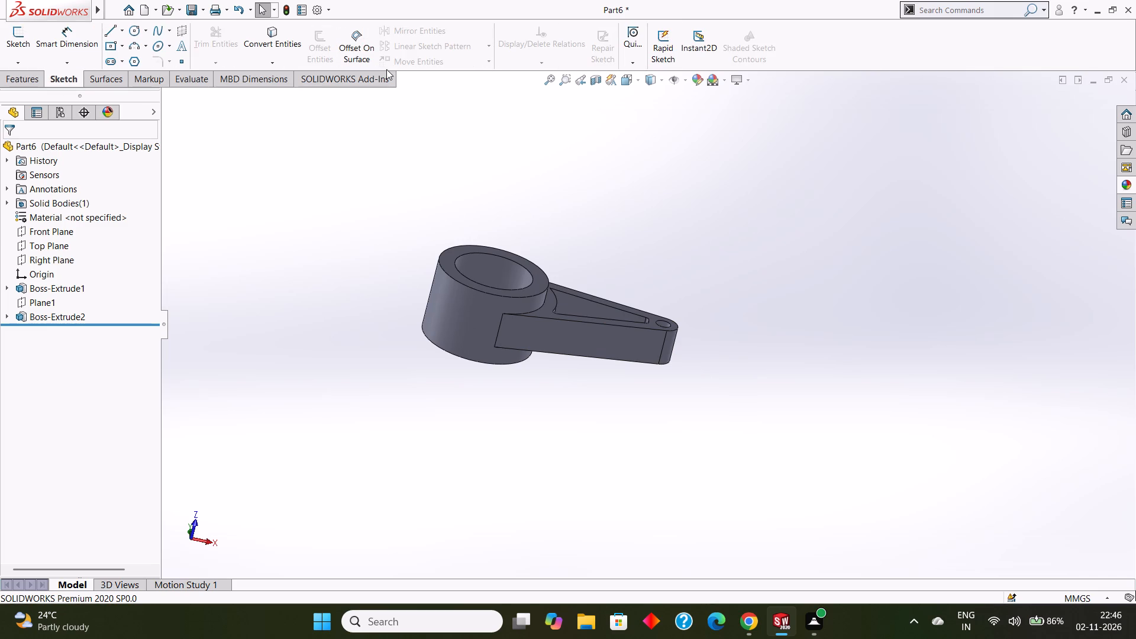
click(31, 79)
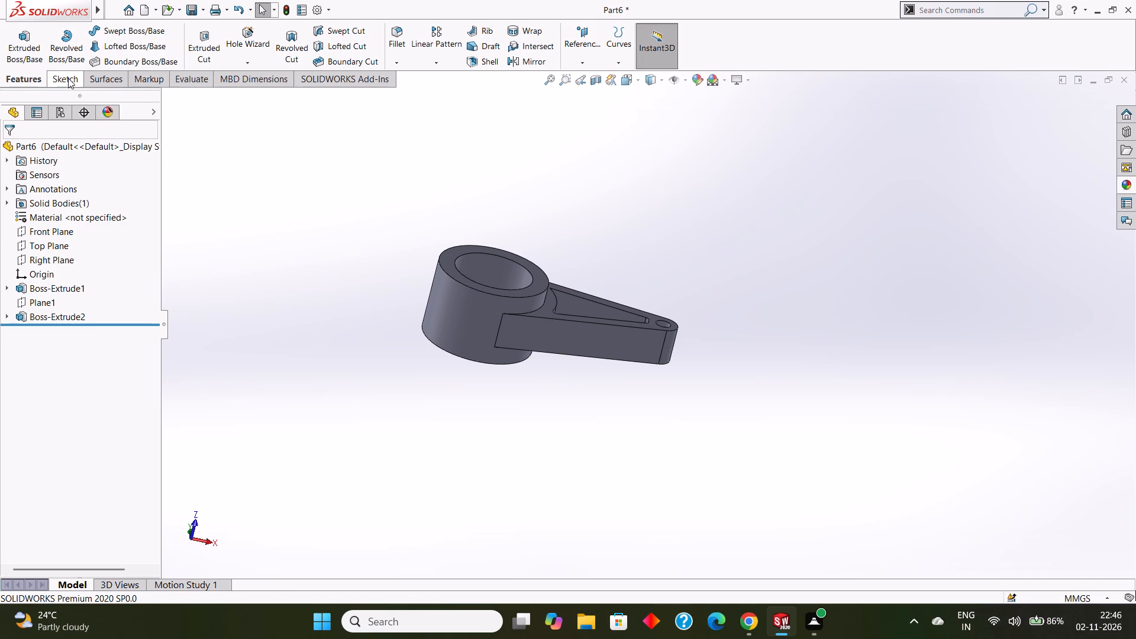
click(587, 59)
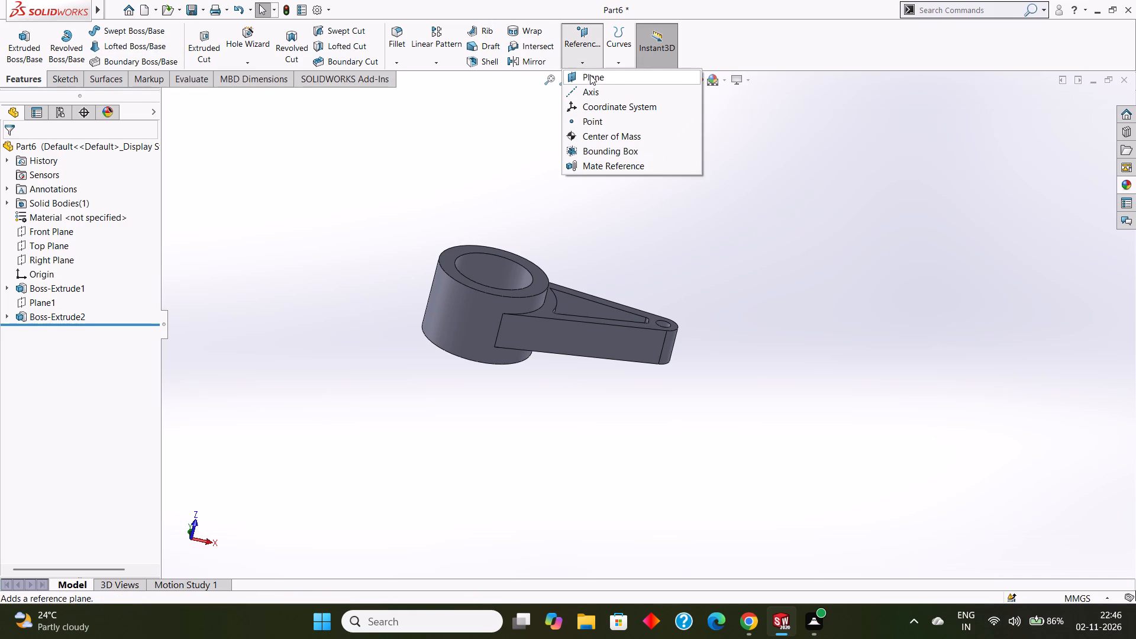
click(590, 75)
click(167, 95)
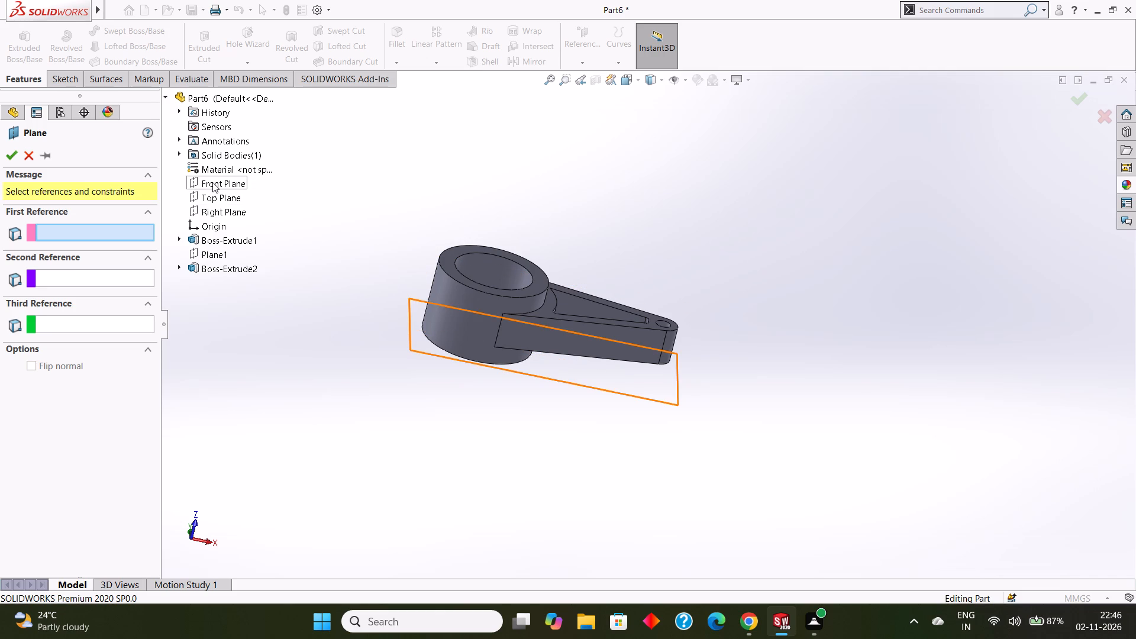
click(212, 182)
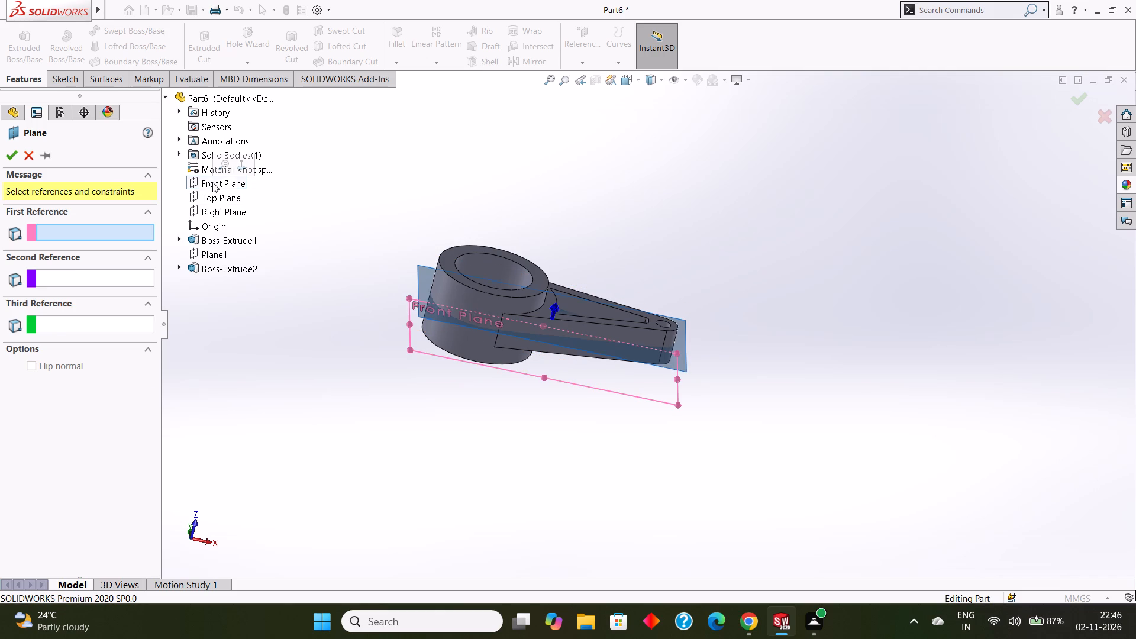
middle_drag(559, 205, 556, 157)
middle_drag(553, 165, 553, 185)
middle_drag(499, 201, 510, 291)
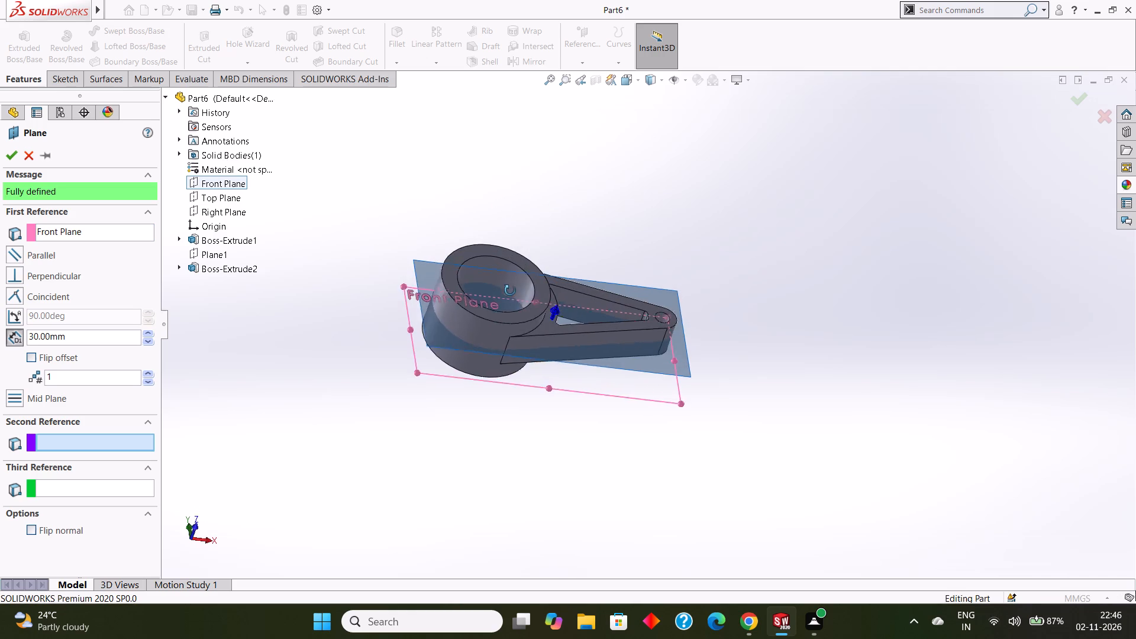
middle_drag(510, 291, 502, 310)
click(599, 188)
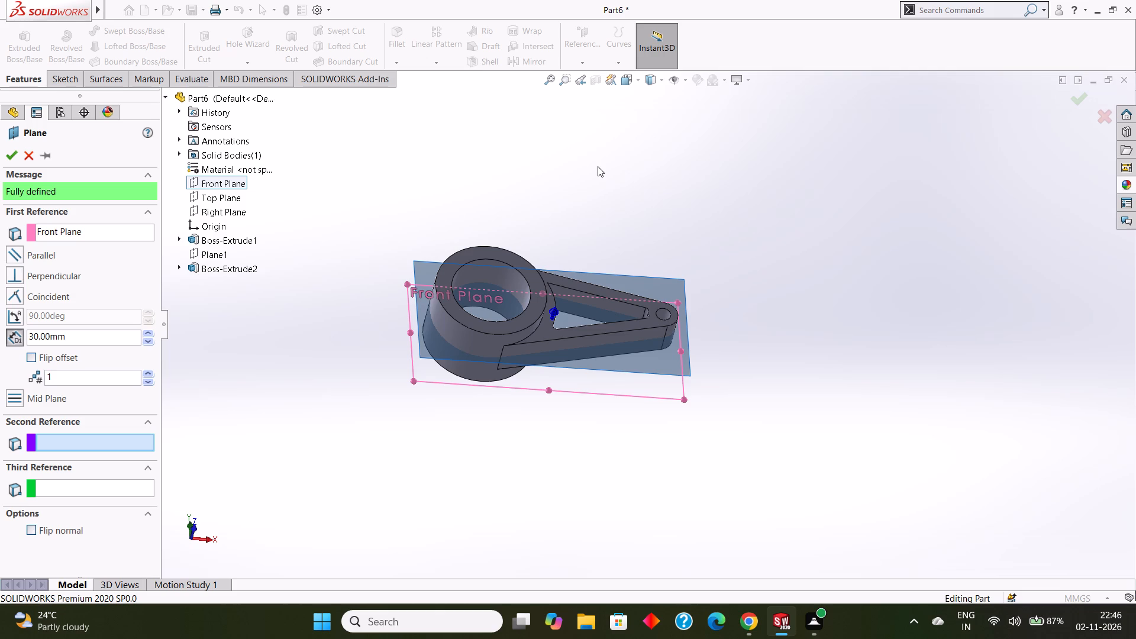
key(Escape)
Examine the hollow cylinder, the arm's opening and the small boss up close from several angles.
middle_drag(679, 200, 671, 180)
middle_click(680, 200)
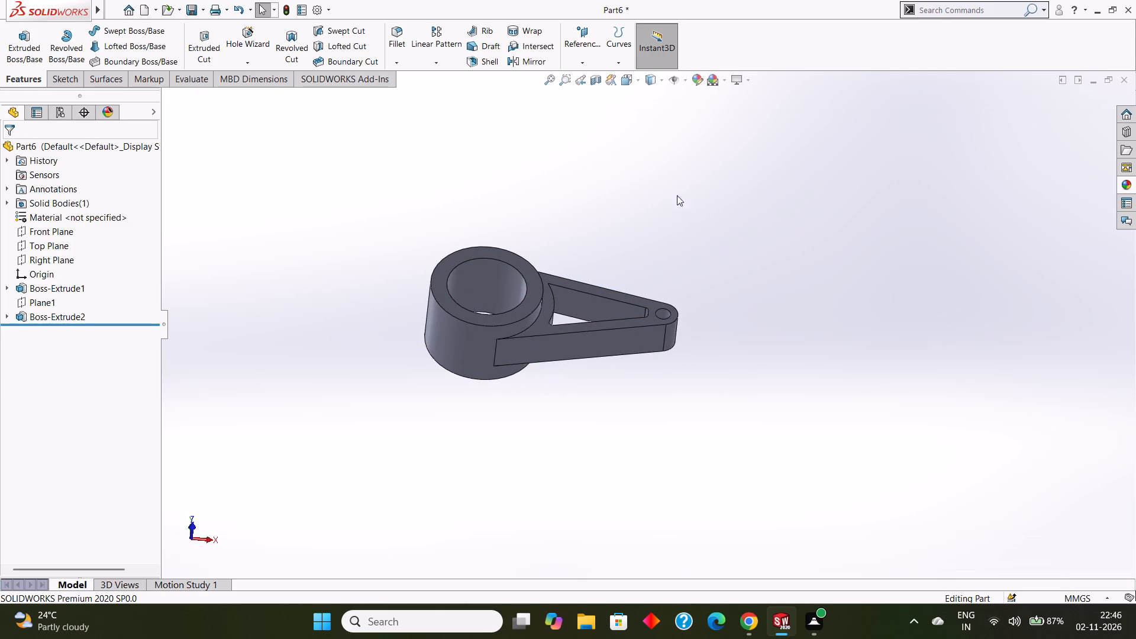
middle_click(683, 201)
middle_click(683, 200)
scroll(683, 200, up, 1)
middle_click(696, 202)
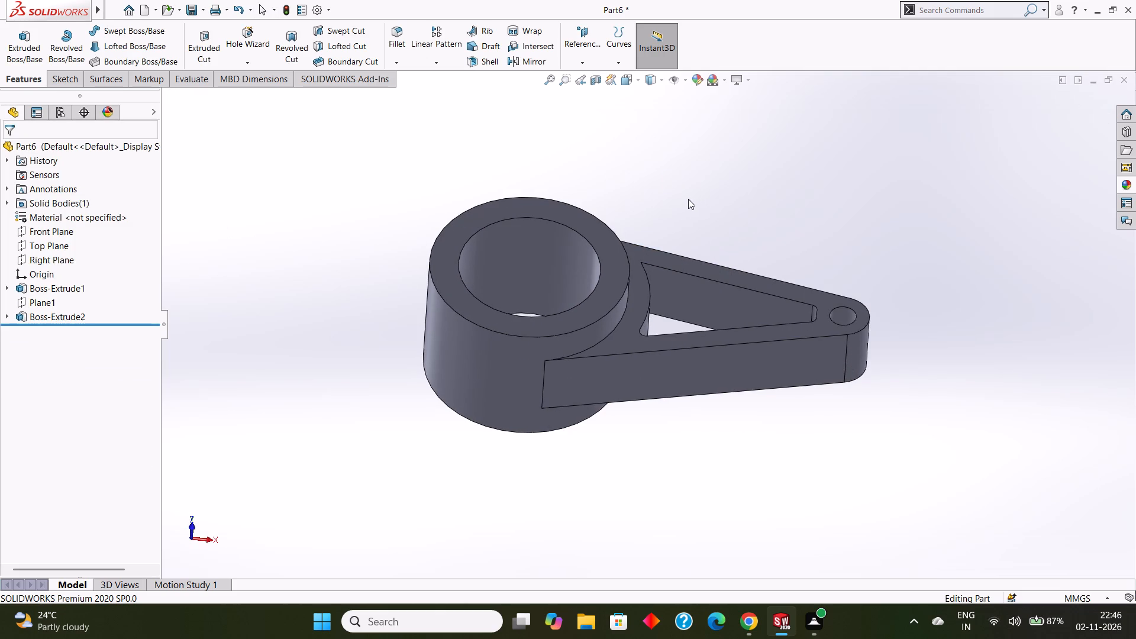
middle_click(688, 198)
middle_click(688, 207)
middle_click(688, 208)
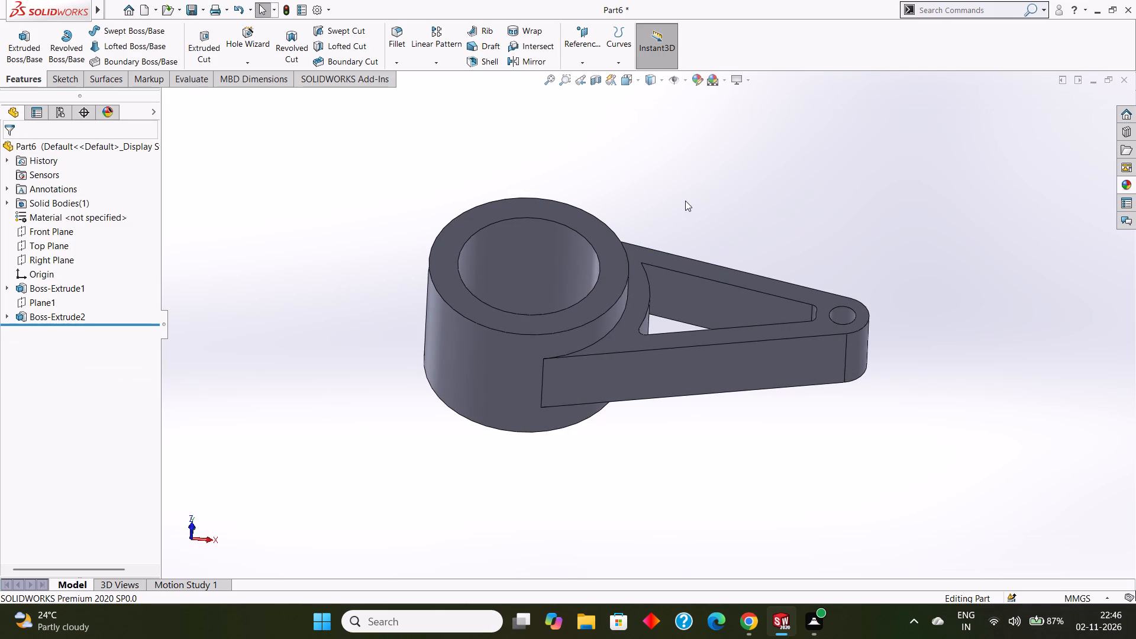
middle_drag(685, 201, 696, 210)
middle_drag(701, 217, 702, 217)
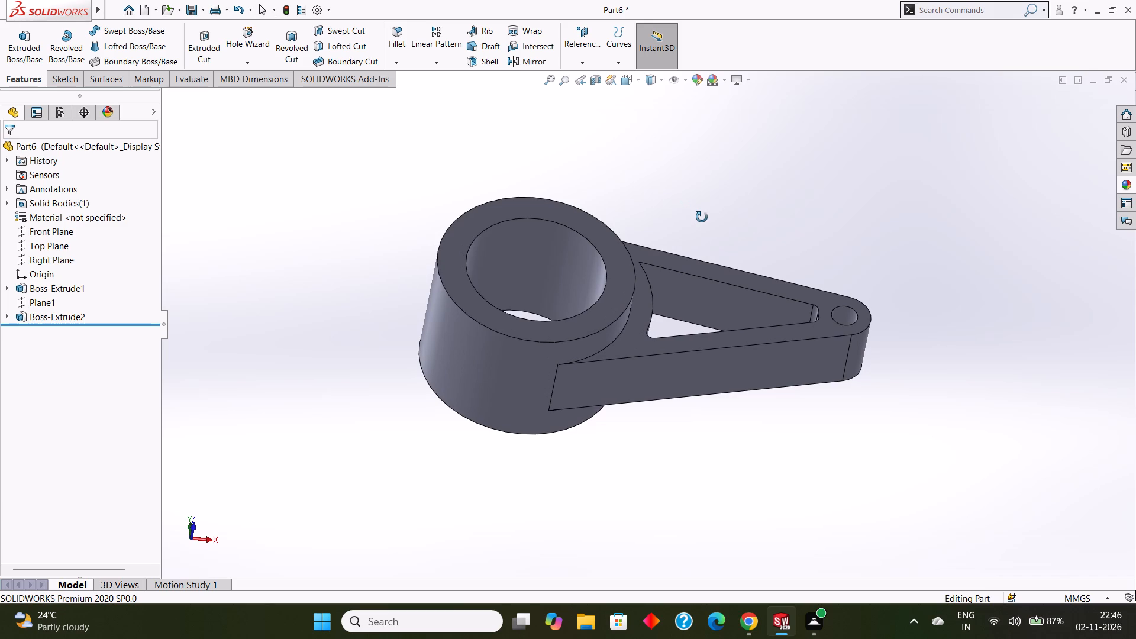
middle_drag(702, 217, 699, 222)
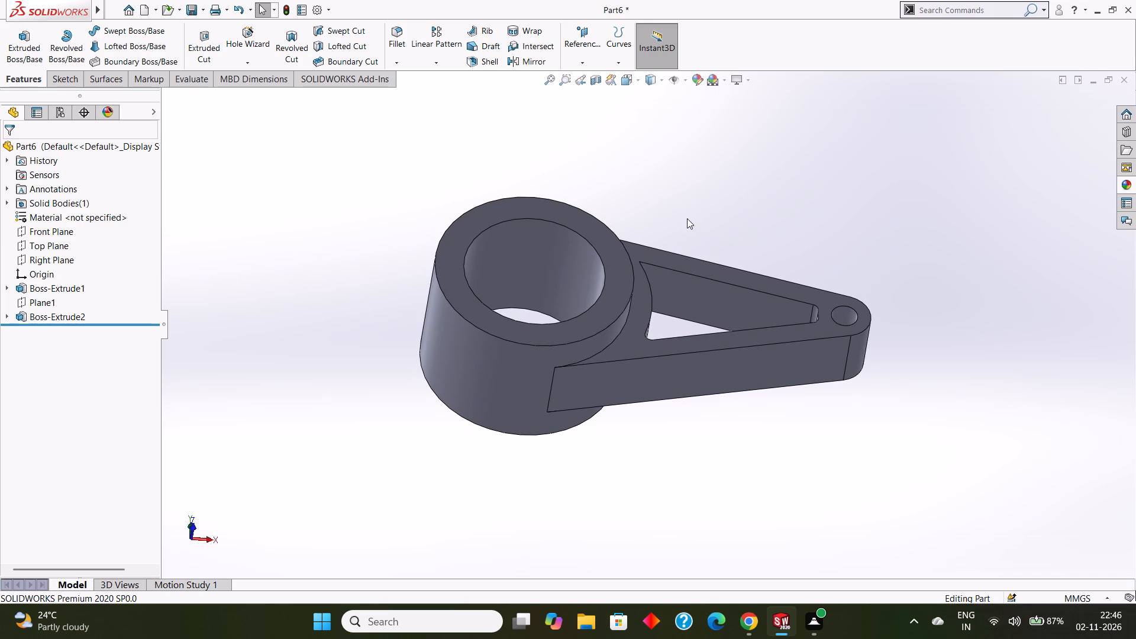
middle_click(686, 215)
middle_drag(685, 213, 685, 221)
middle_drag(689, 221, 692, 228)
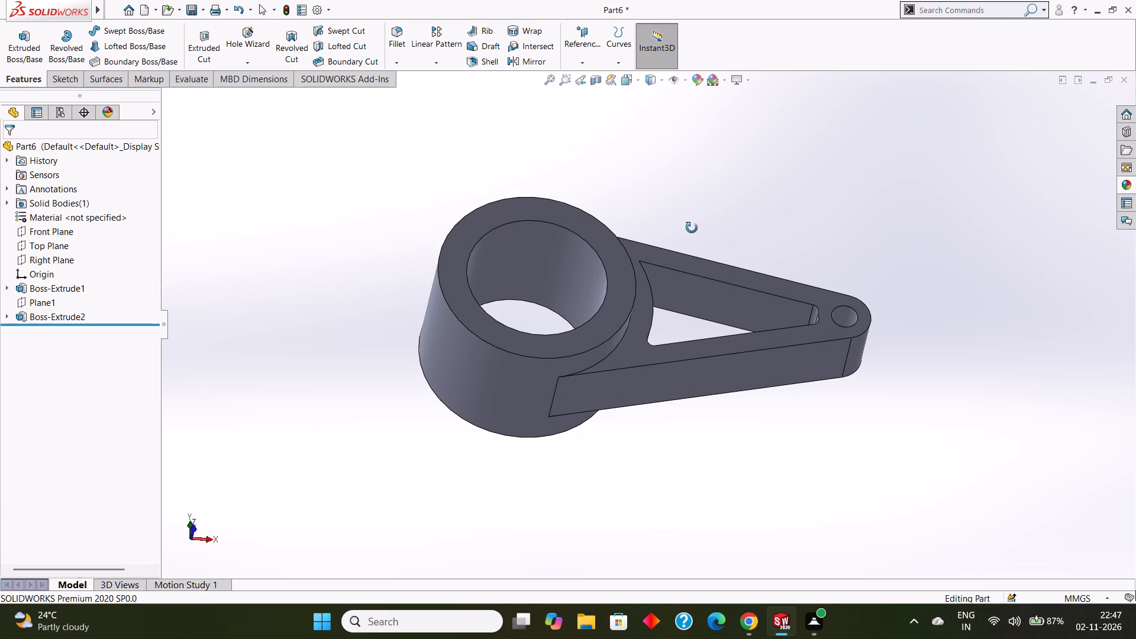
middle_drag(692, 228, 694, 235)
middle_drag(709, 229, 715, 244)
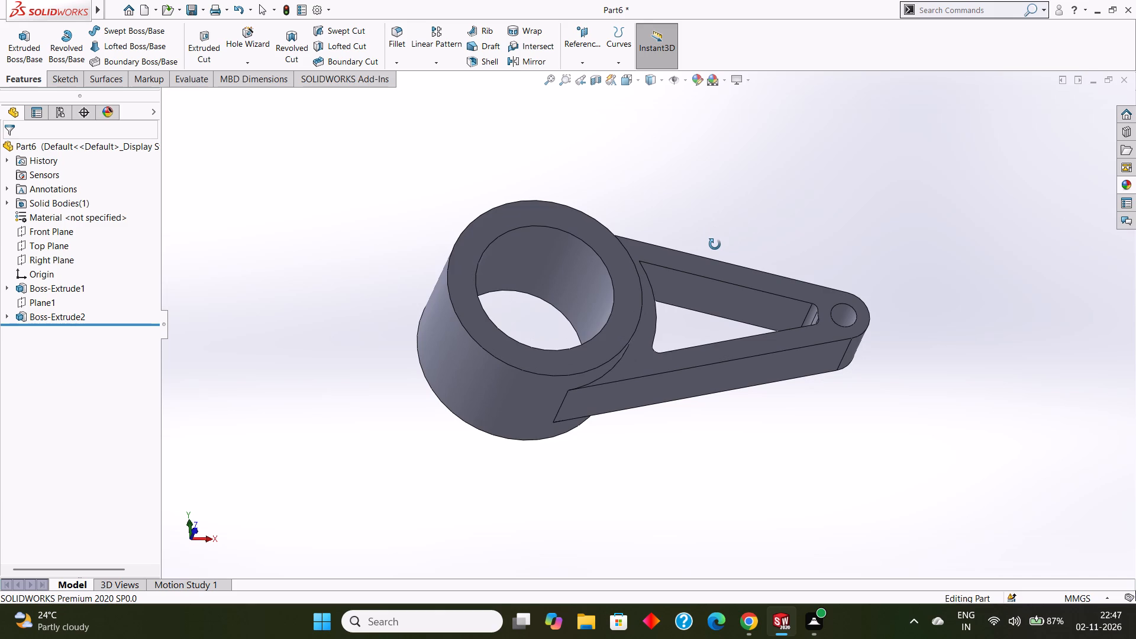
middle_drag(715, 244, 714, 240)
middle_drag(709, 236, 709, 243)
middle_drag(705, 237, 706, 246)
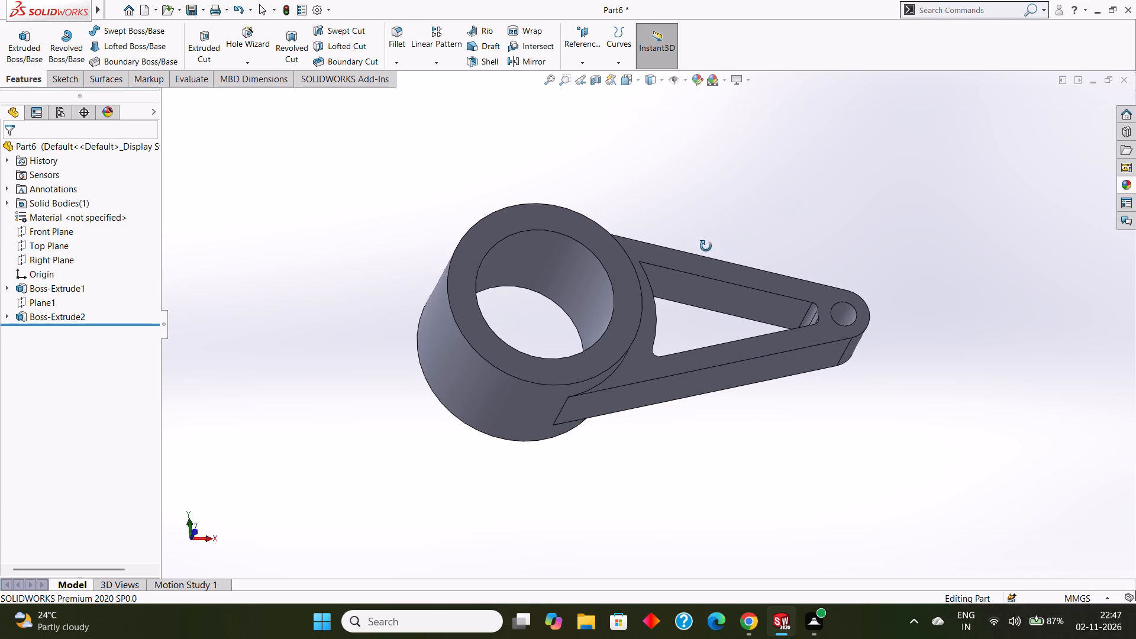
middle_drag(706, 246, 706, 247)
middle_drag(706, 241, 706, 248)
middle_drag(707, 240, 709, 246)
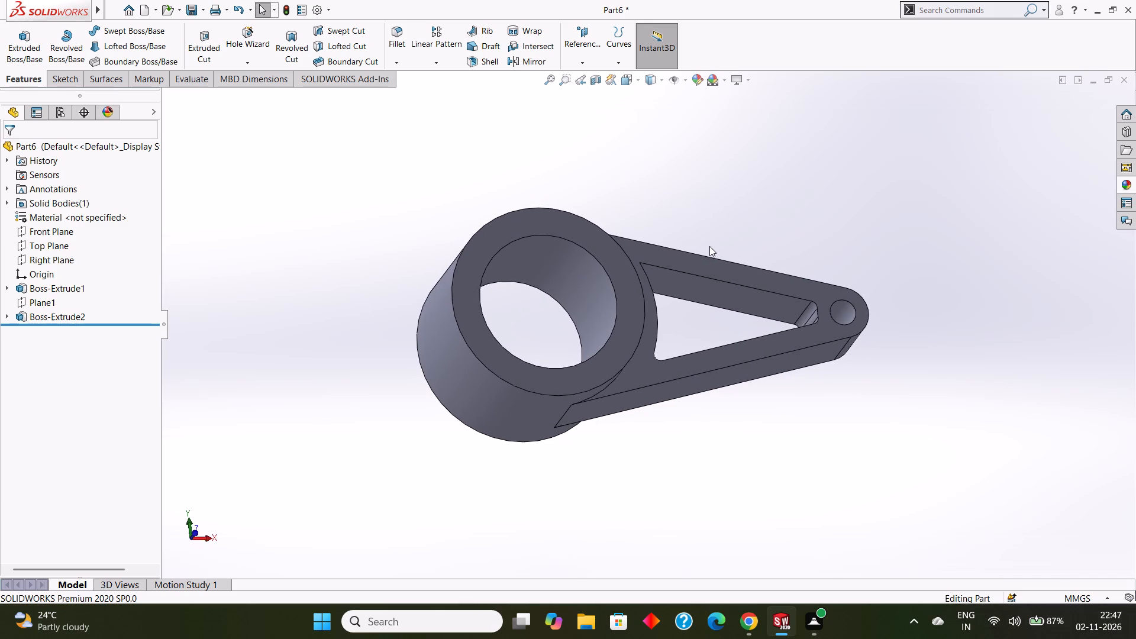
middle_click(709, 243)
middle_drag(709, 237, 710, 244)
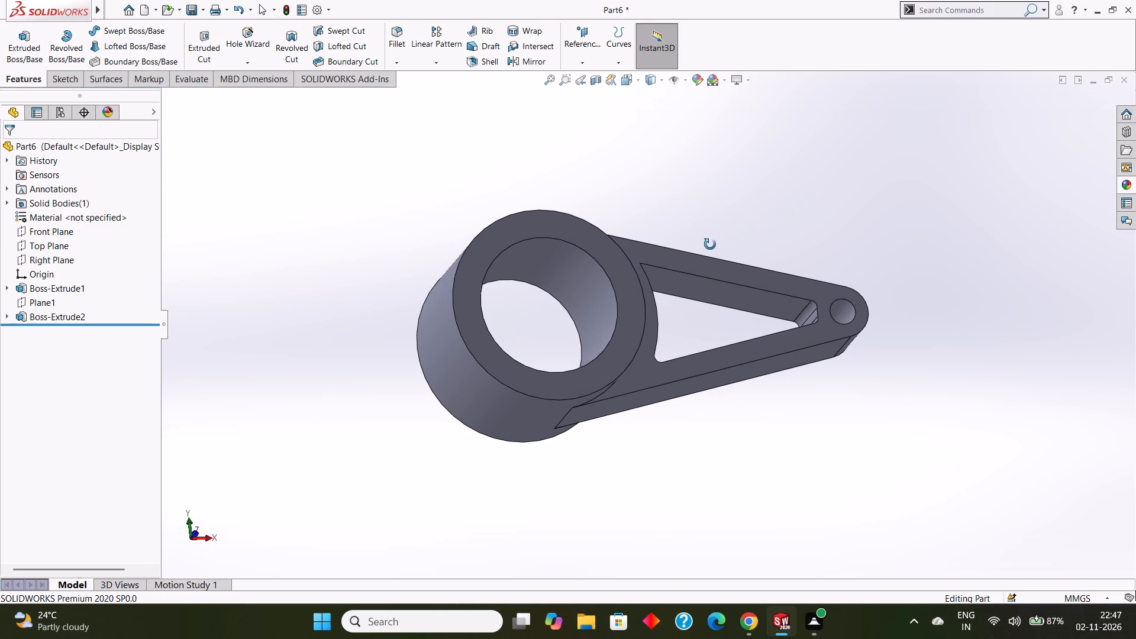
middle_drag(710, 244, 710, 247)
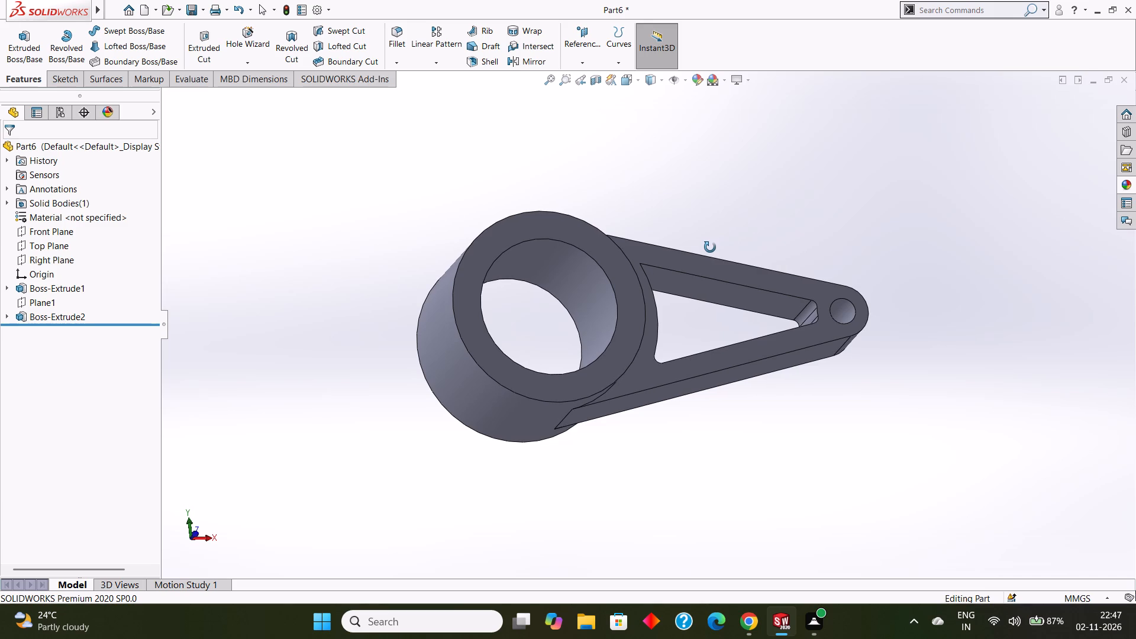
middle_drag(710, 247, 710, 248)
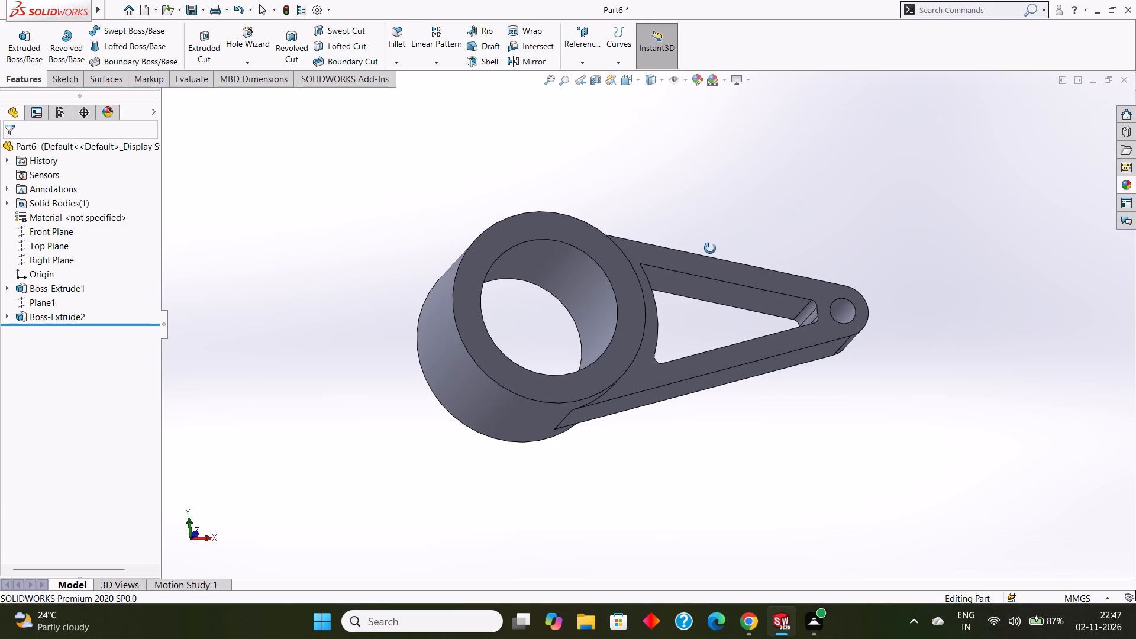
middle_drag(710, 248, 710, 245)
middle_drag(710, 245, 712, 250)
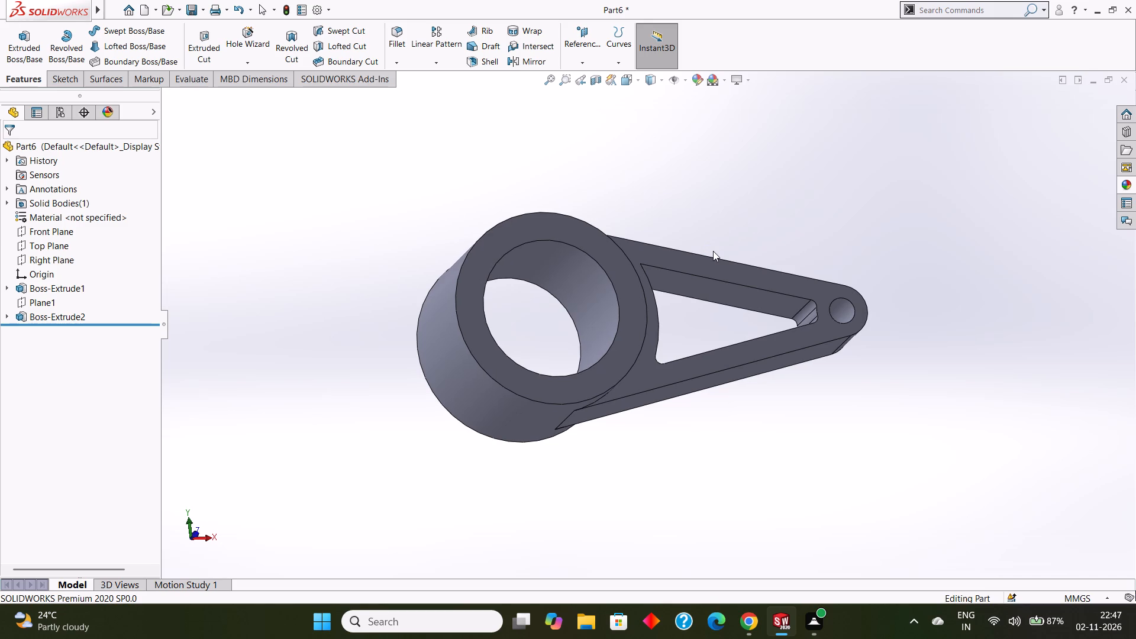
middle_drag(769, 236, 738, 214)
middle_drag(777, 215, 787, 179)
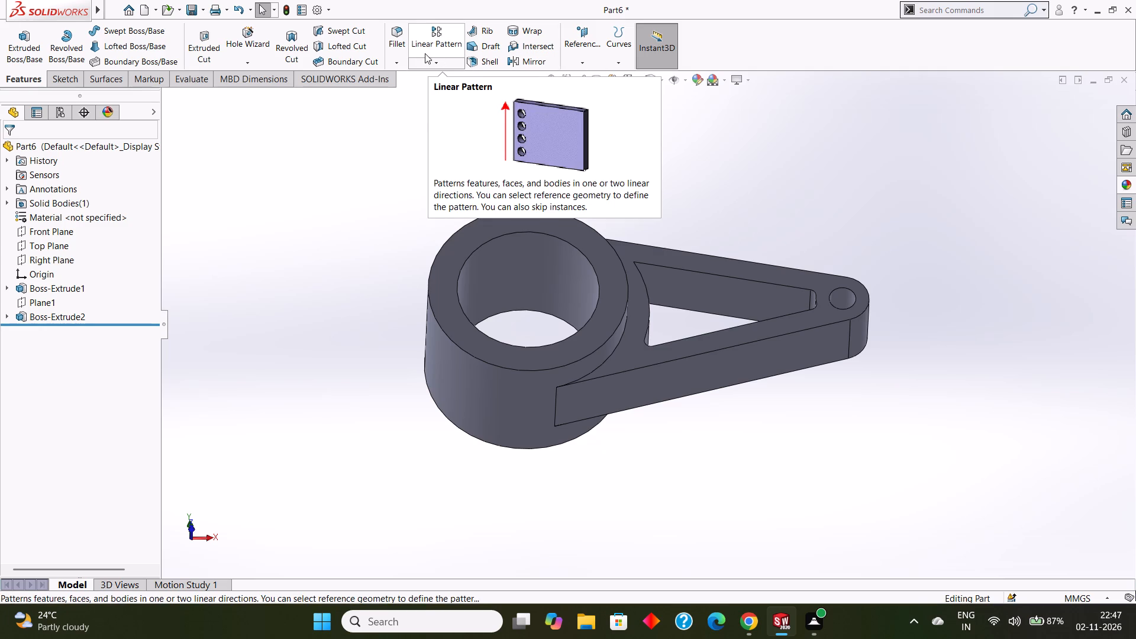
Create a reference plane from the Top Plane with a 0 mm offset distance.
click(587, 60)
click(593, 73)
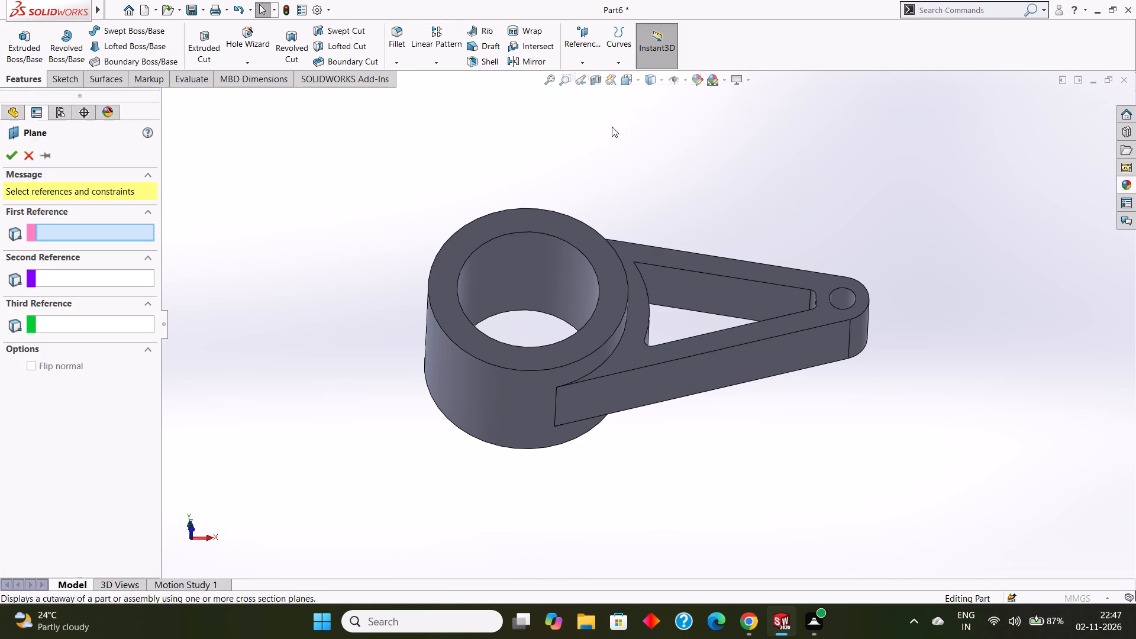
middle_drag(626, 128, 646, 98)
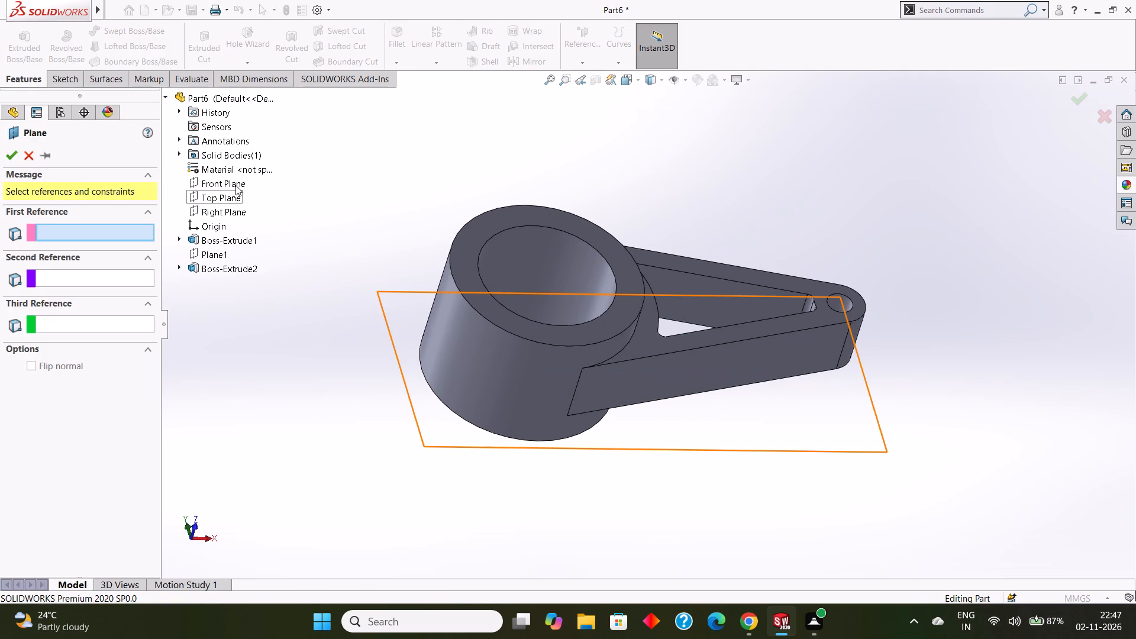
click(232, 196)
middle_drag(335, 202, 396, 164)
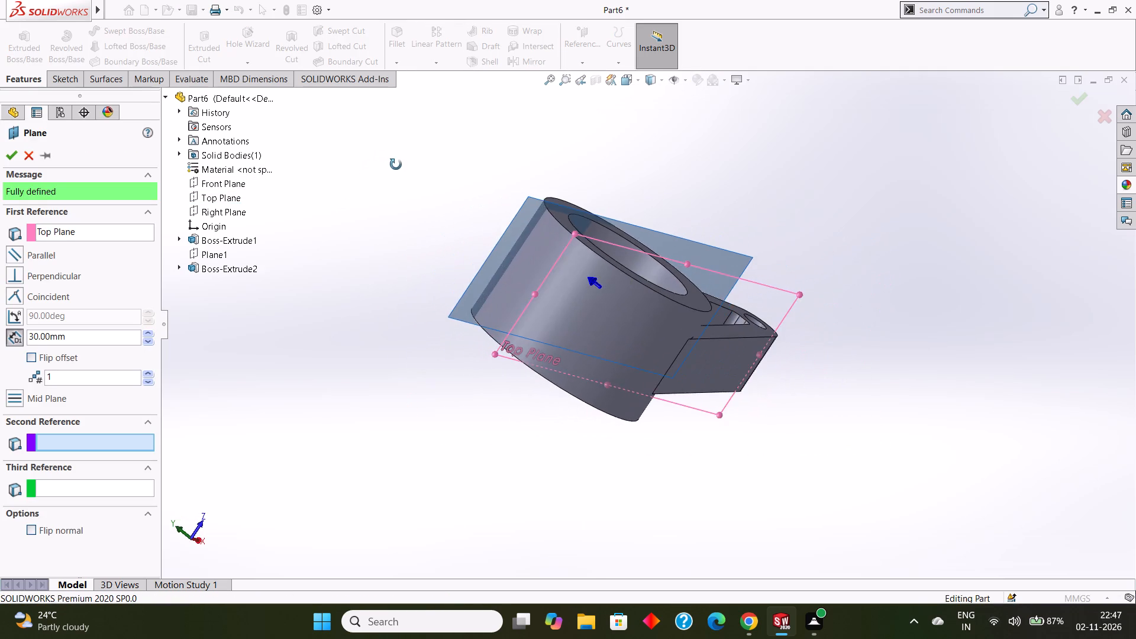
middle_drag(396, 164, 381, 139)
click(89, 339)
drag(95, 338, 29, 339)
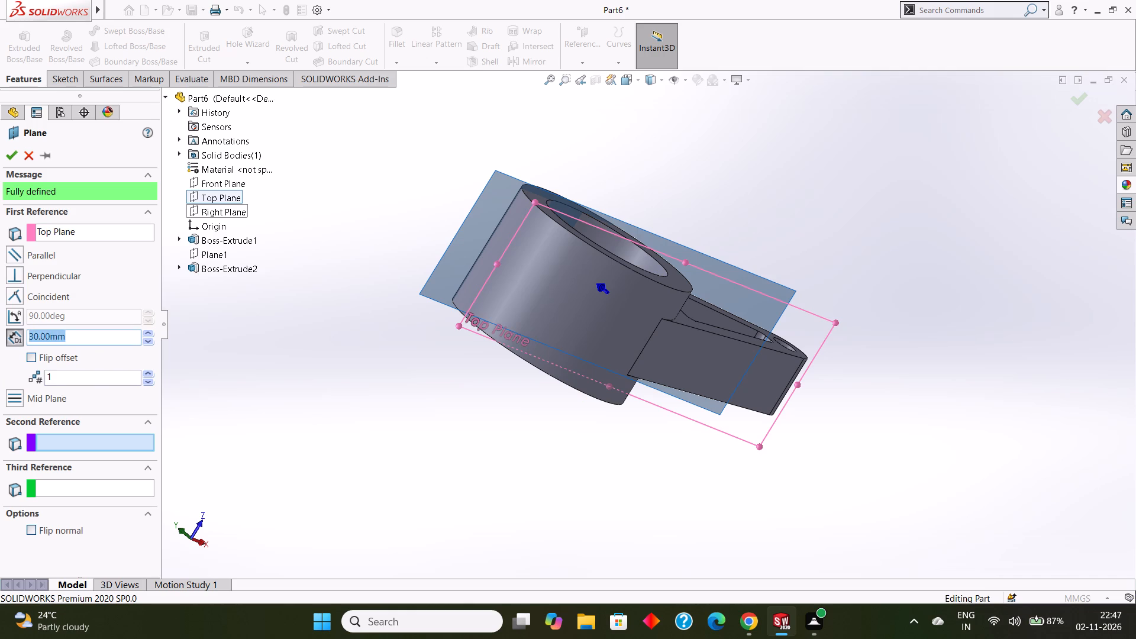
drag(29, 339, 16, 336)
key(BackSpace)
key(0)
key(Return)
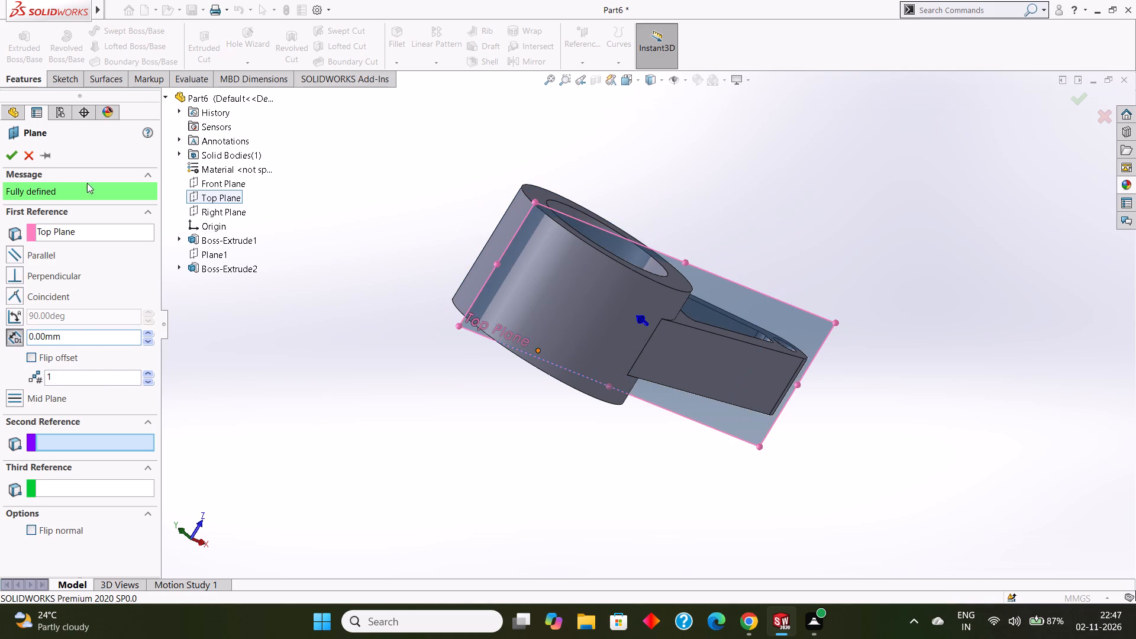
click(6, 157)
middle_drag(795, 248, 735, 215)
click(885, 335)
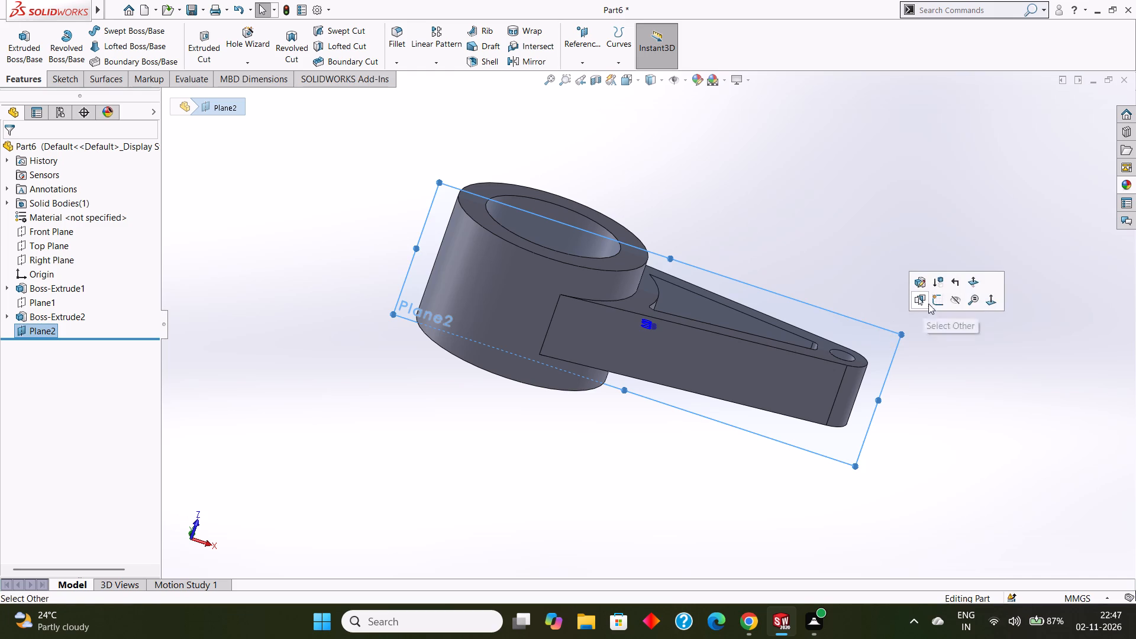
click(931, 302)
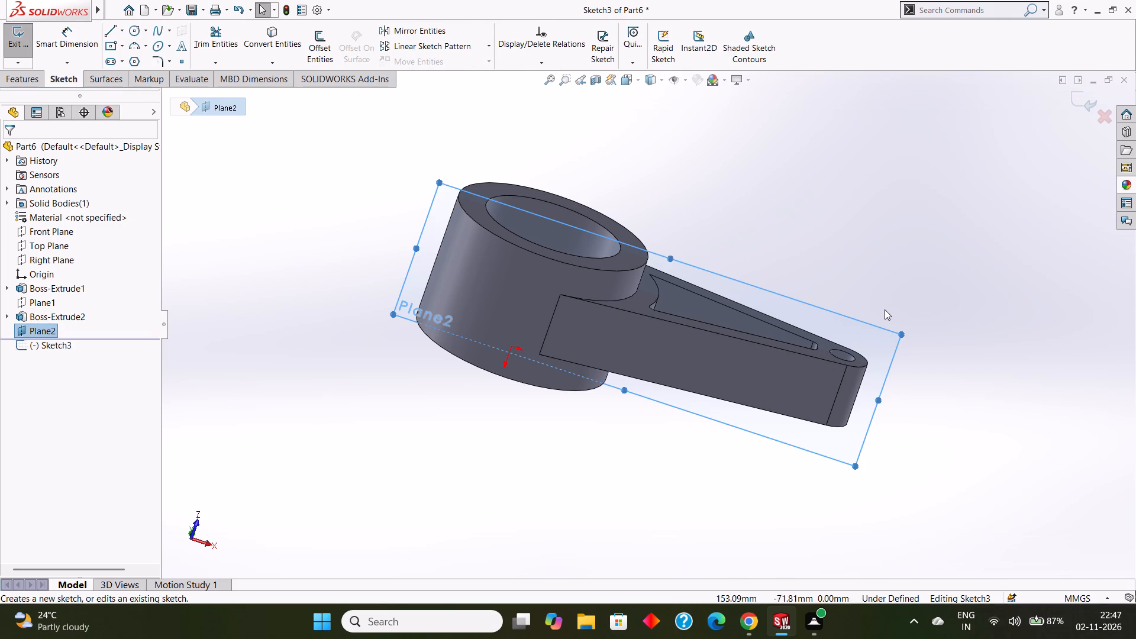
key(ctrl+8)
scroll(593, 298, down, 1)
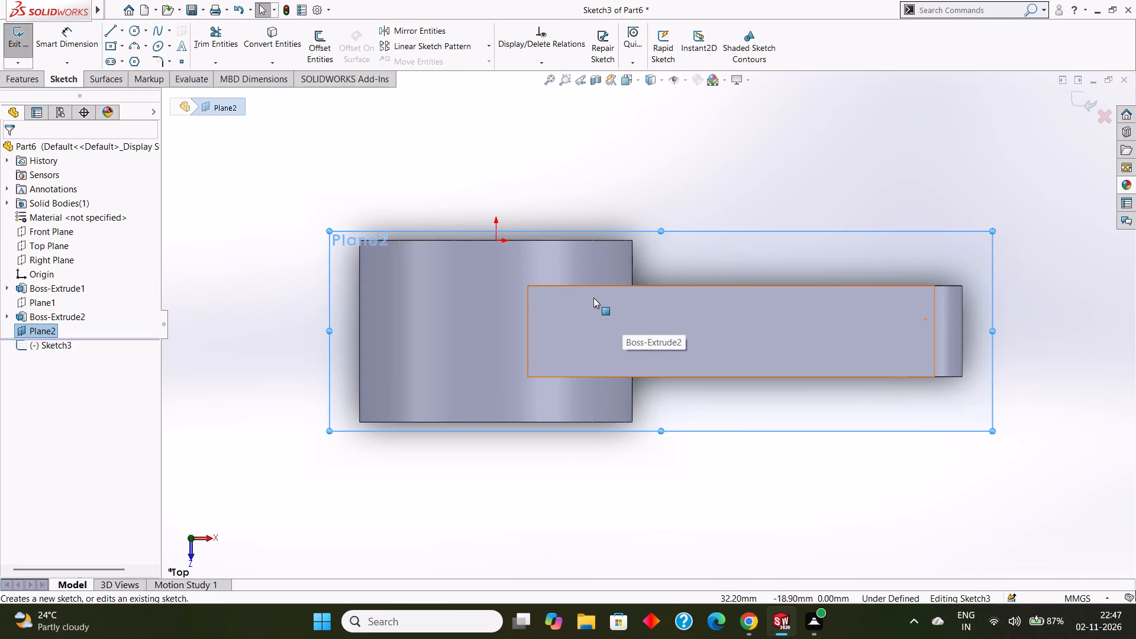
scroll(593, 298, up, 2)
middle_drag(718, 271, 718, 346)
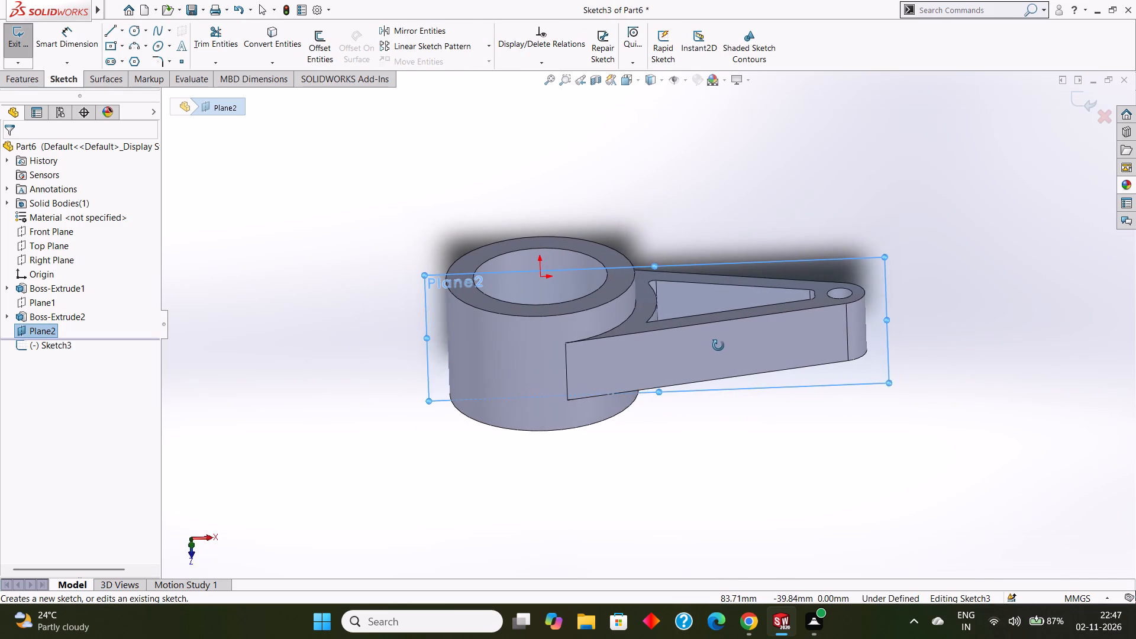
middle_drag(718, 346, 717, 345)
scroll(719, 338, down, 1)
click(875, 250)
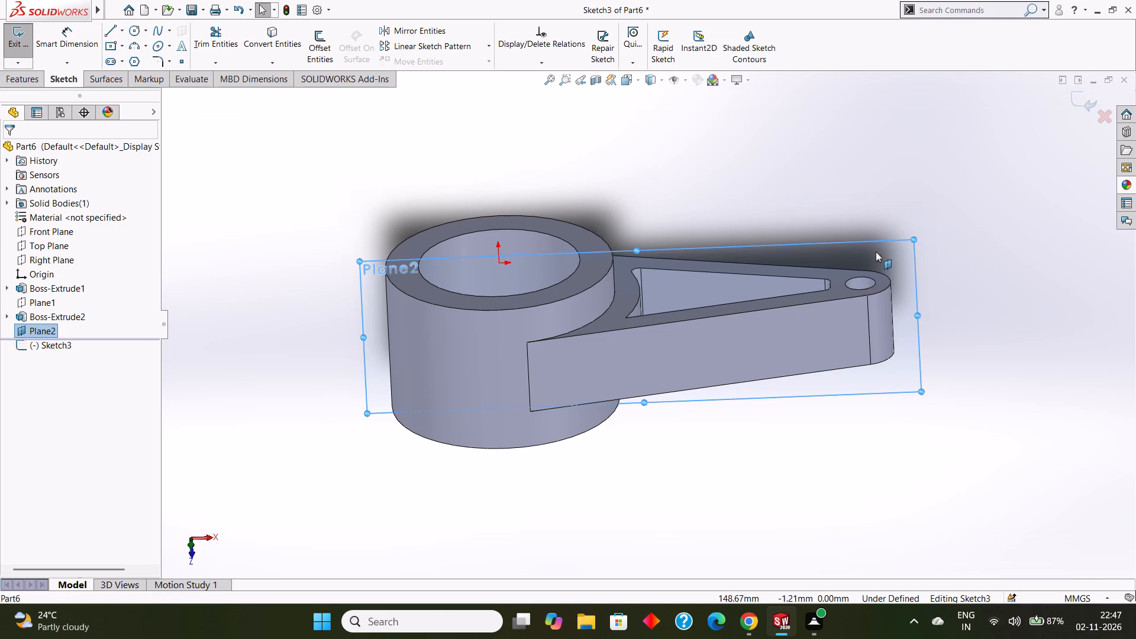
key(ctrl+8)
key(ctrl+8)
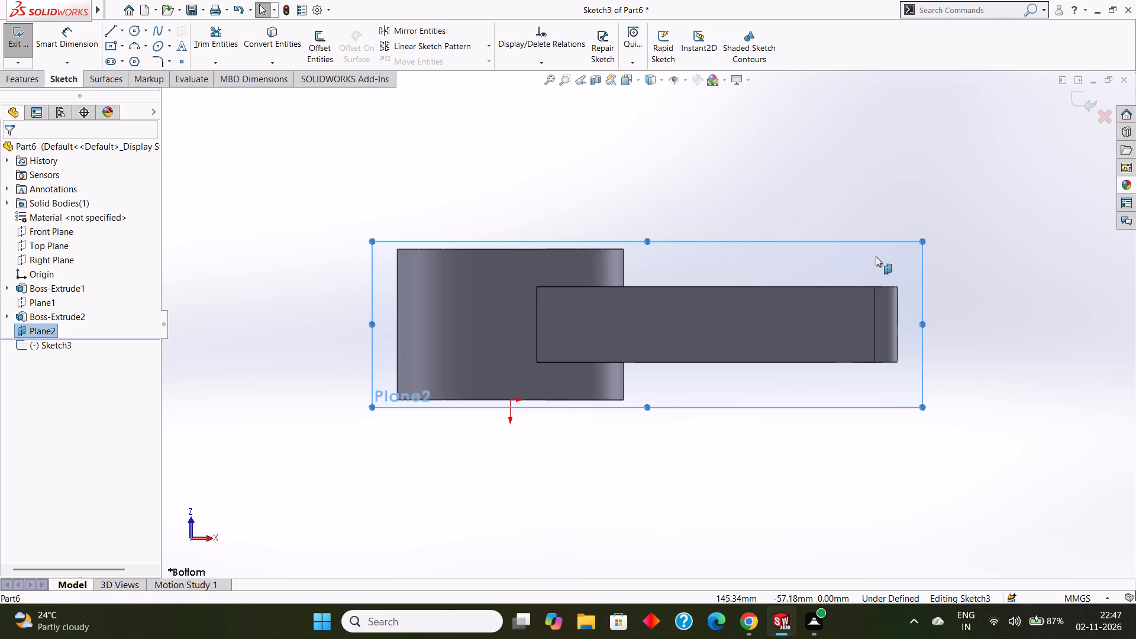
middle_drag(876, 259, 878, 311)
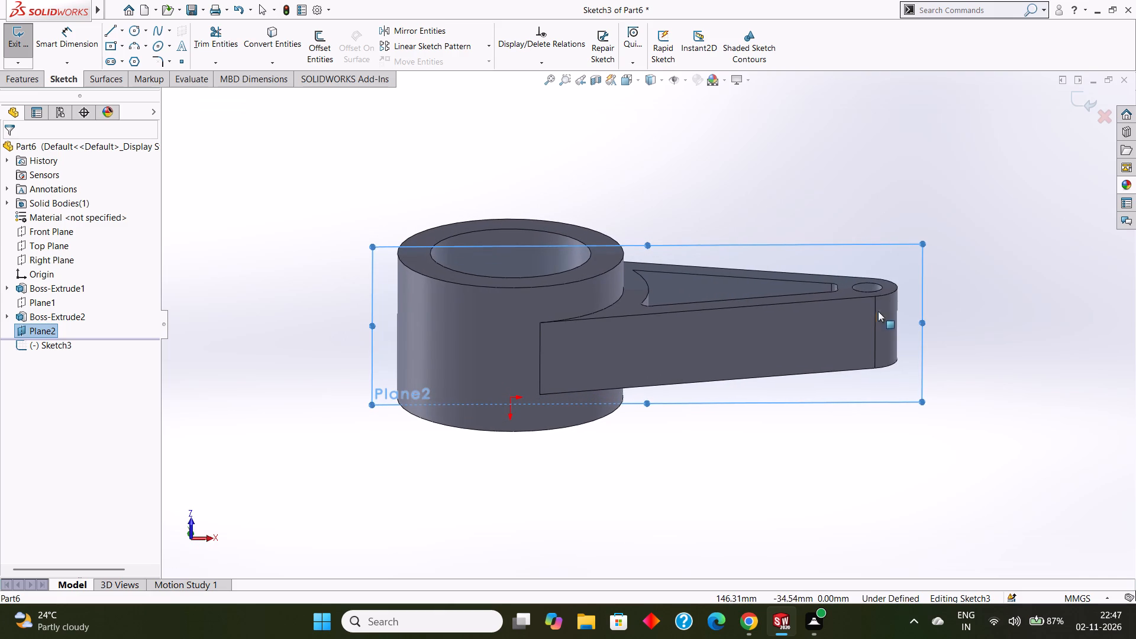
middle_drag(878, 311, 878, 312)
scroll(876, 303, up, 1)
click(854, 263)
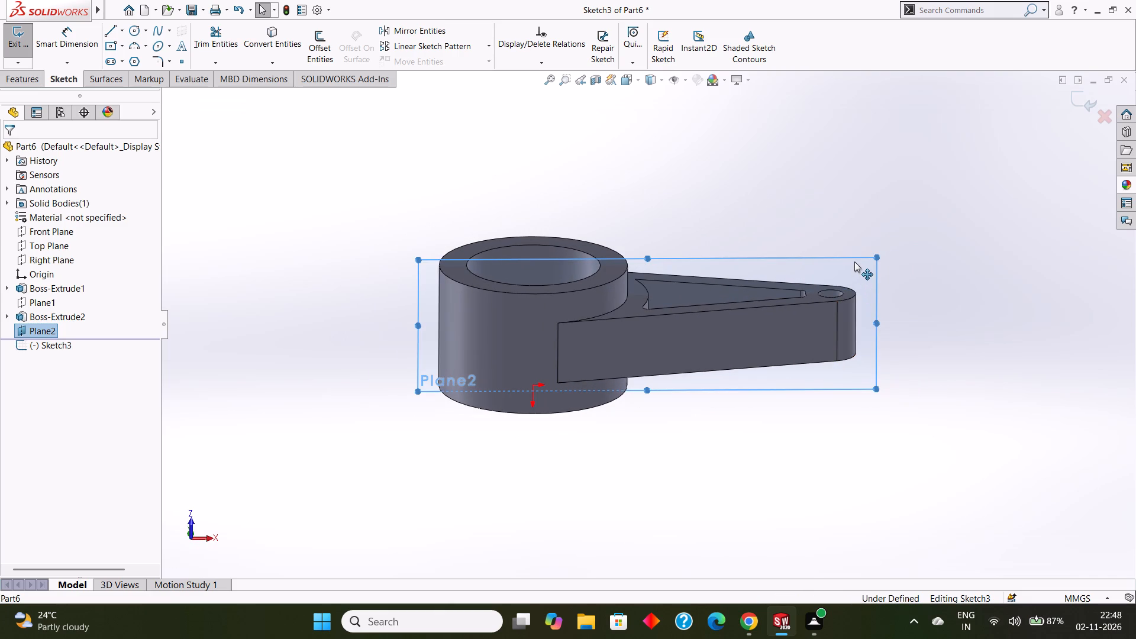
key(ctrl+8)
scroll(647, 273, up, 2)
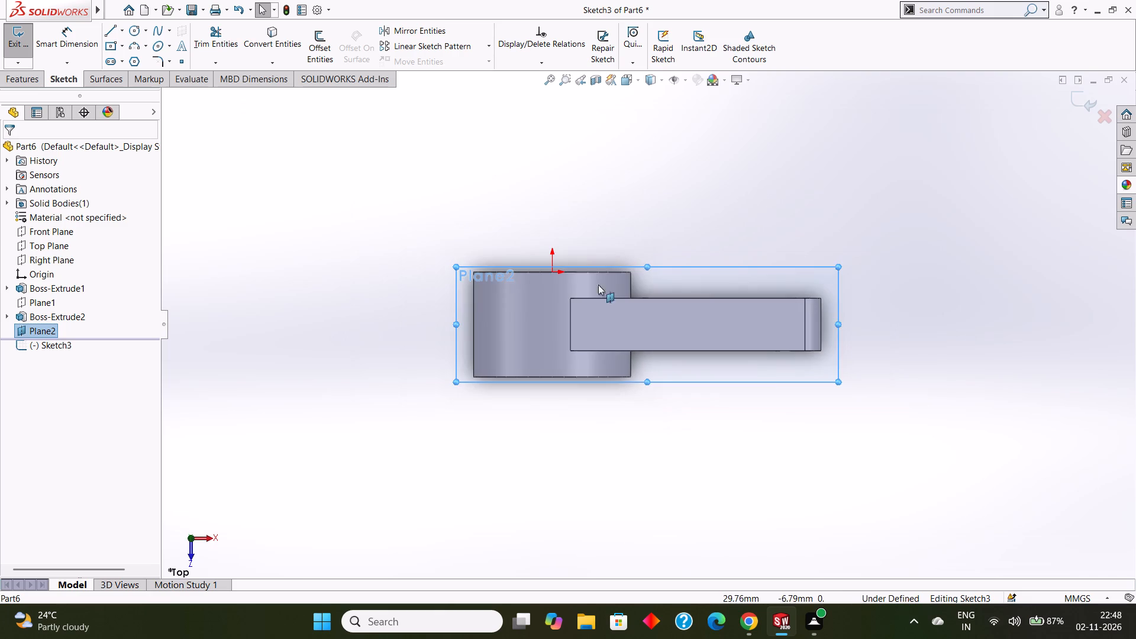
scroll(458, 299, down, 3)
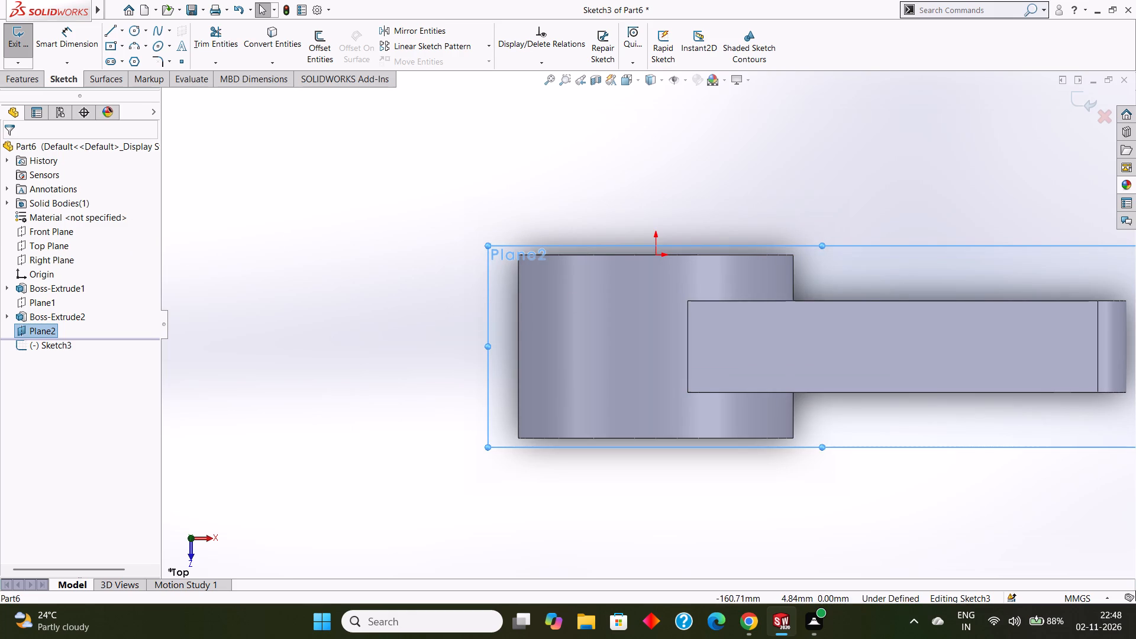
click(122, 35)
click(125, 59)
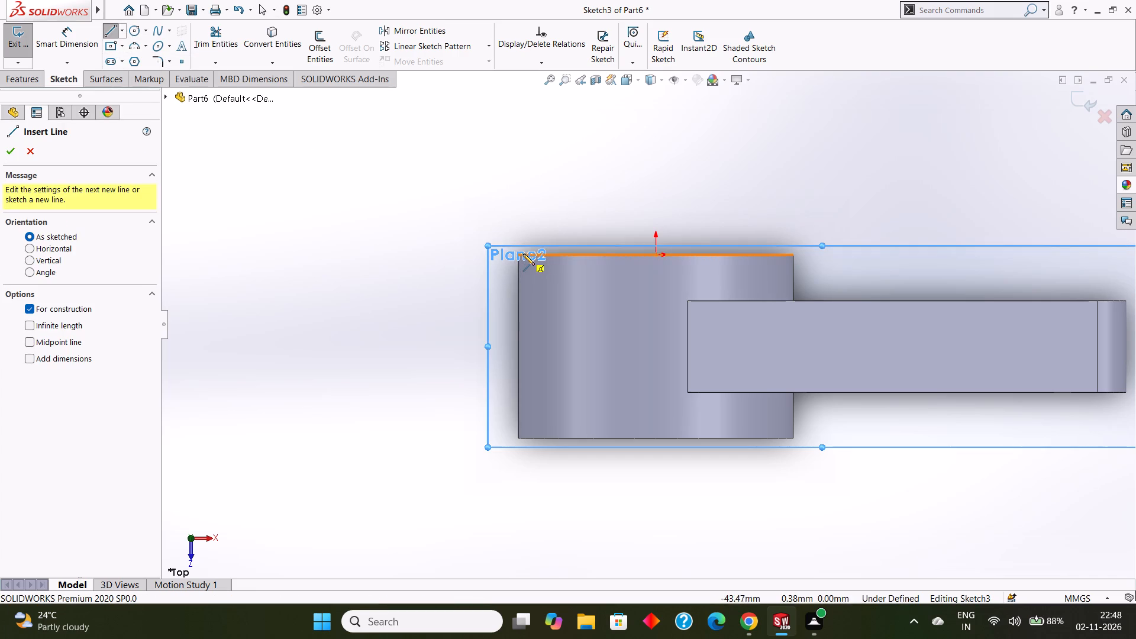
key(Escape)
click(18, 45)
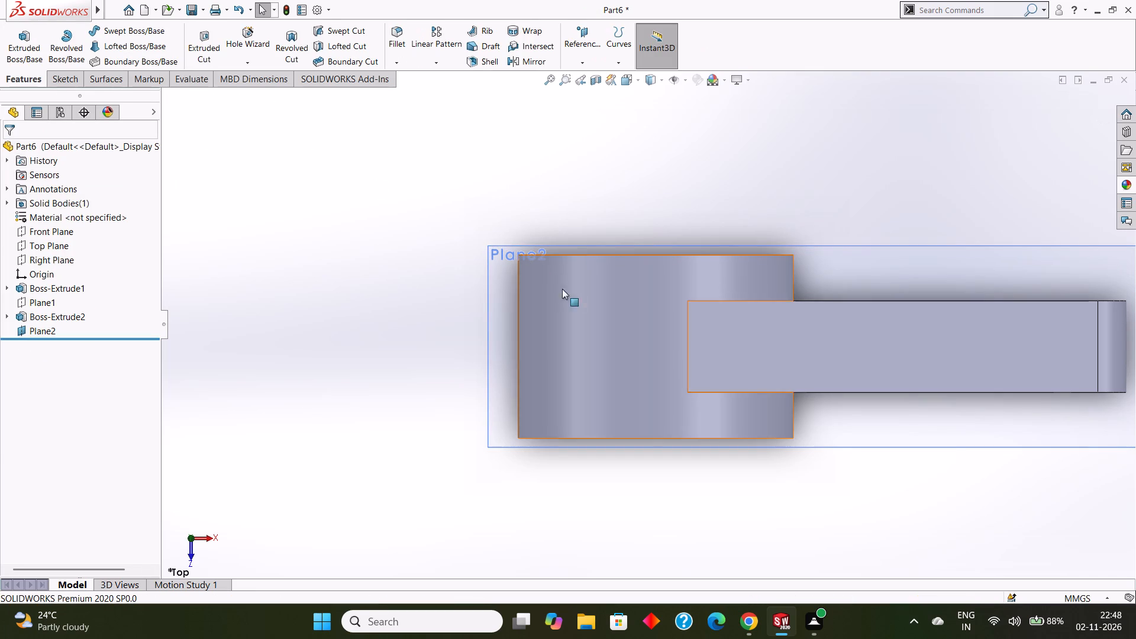
On Plane2, sketch a 16 mm vertical centerline down the cylinder's outer edge from its top corner, continuing with a 16 mm horizontal centerline outward.
right_click(496, 259)
click(525, 240)
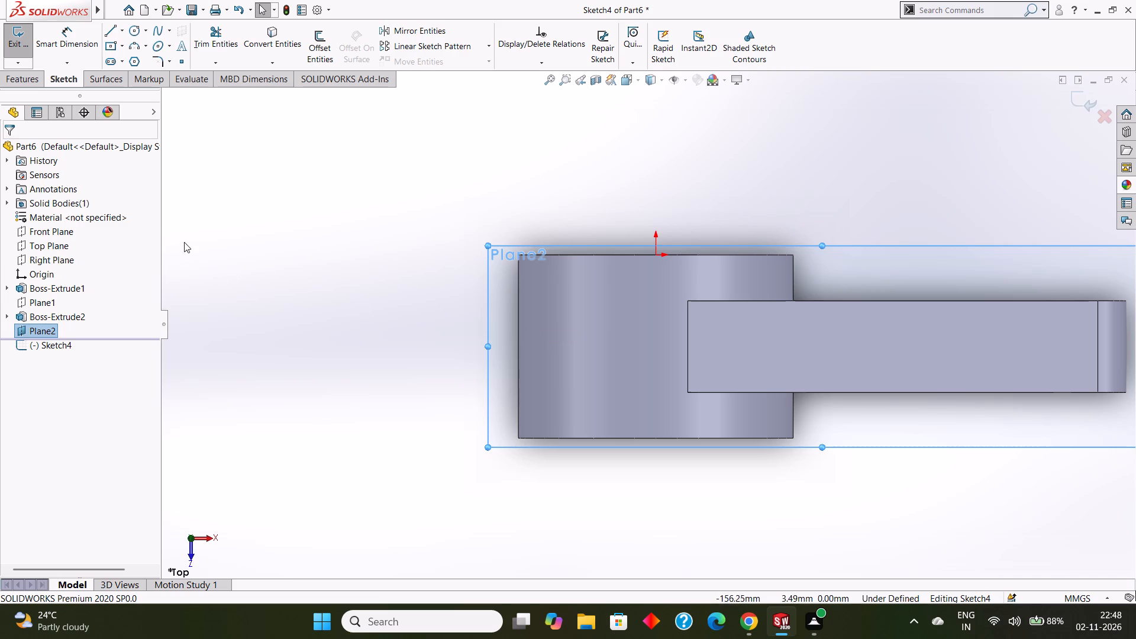
click(120, 33)
click(124, 57)
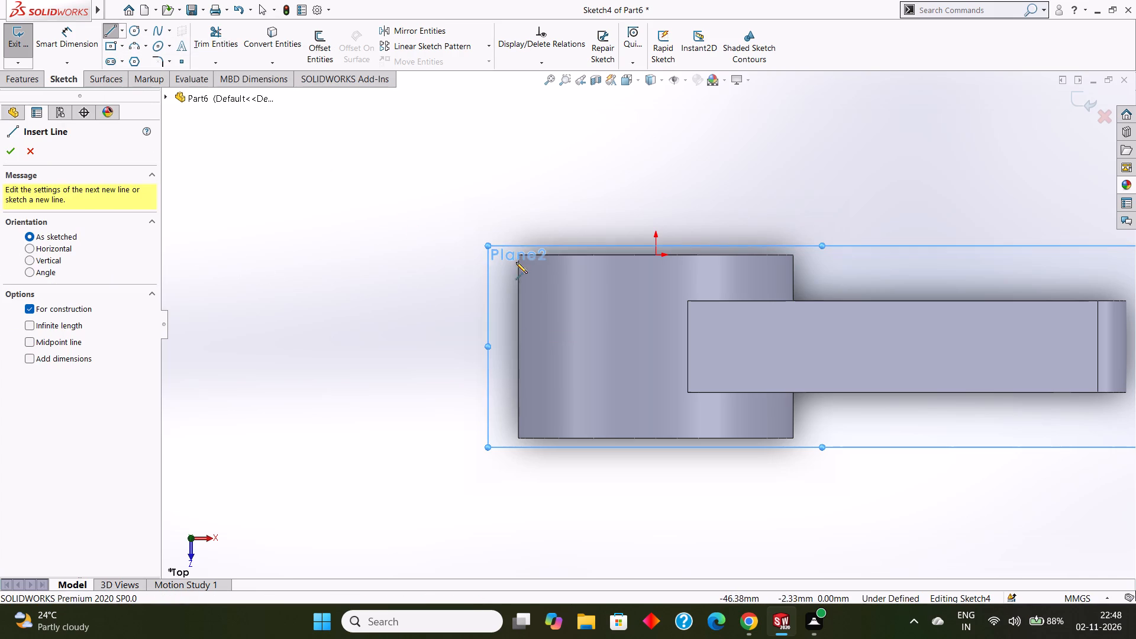
click(520, 254)
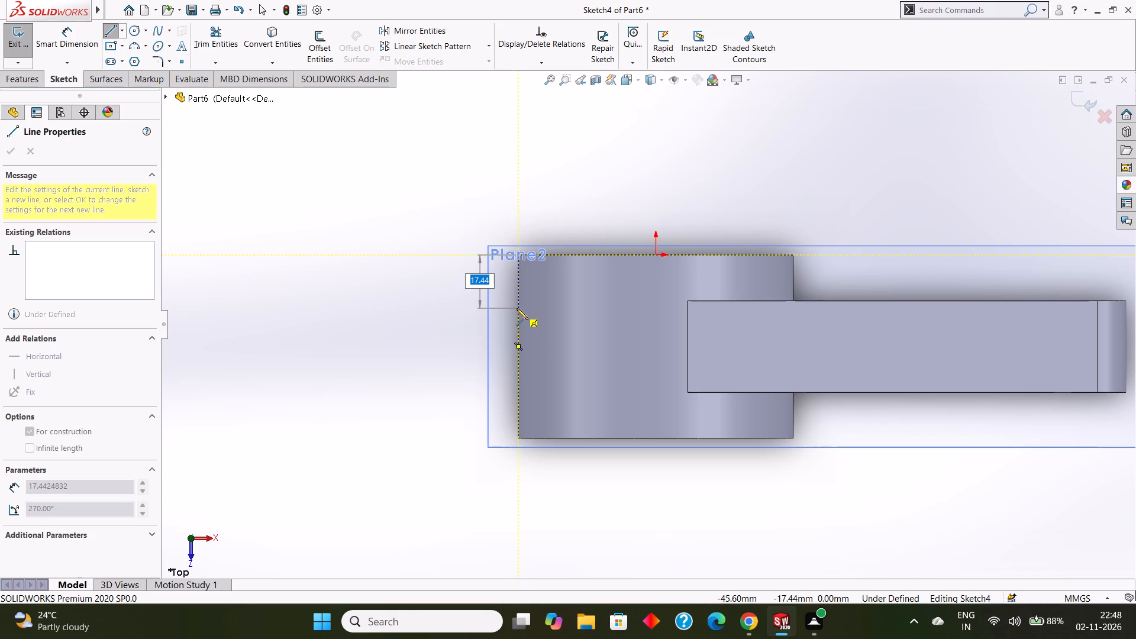
key(1)
key(6)
key(Return)
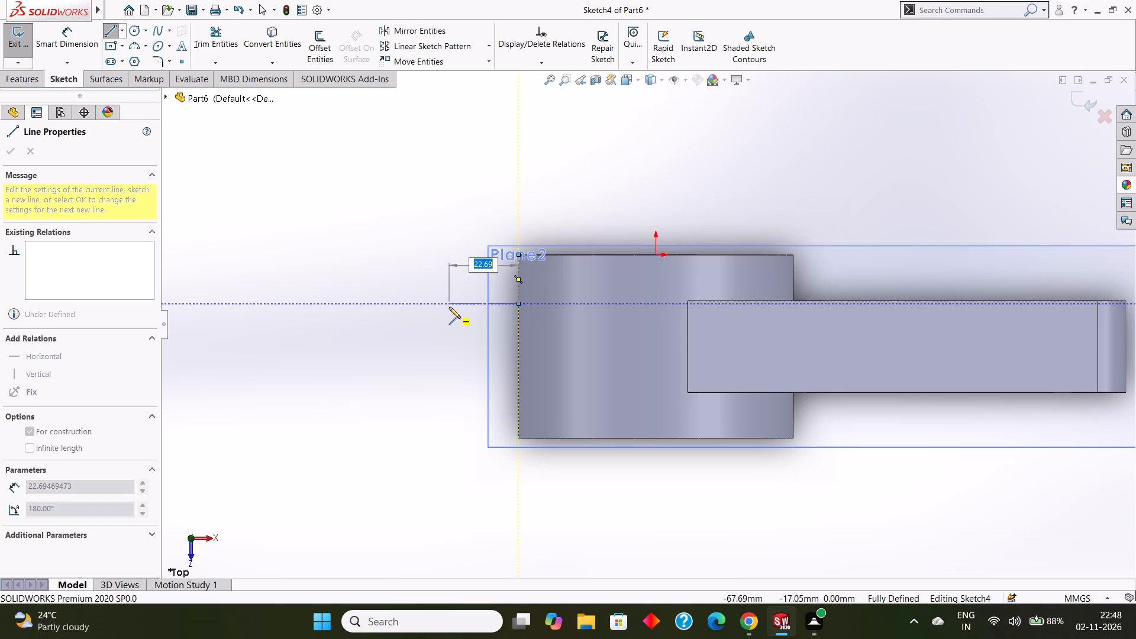
text(16)
key(Return)
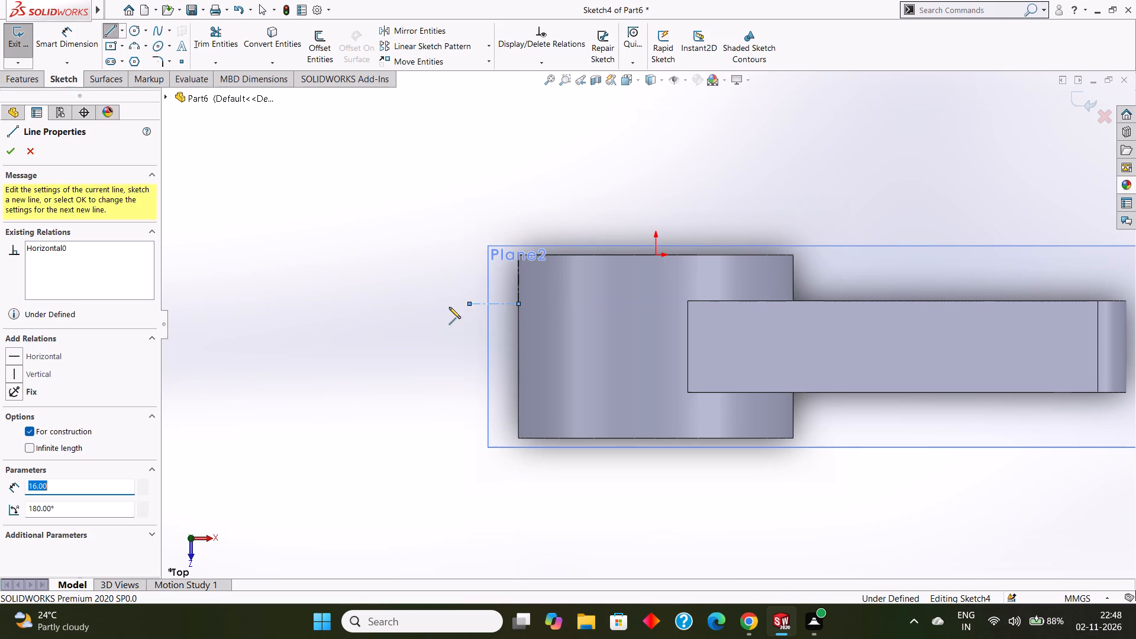
key(Escape)
Sketch a circle of 16 mm radius centred on the horizontal centerline's free end, reaching the cylinder's outer edge.
click(135, 32)
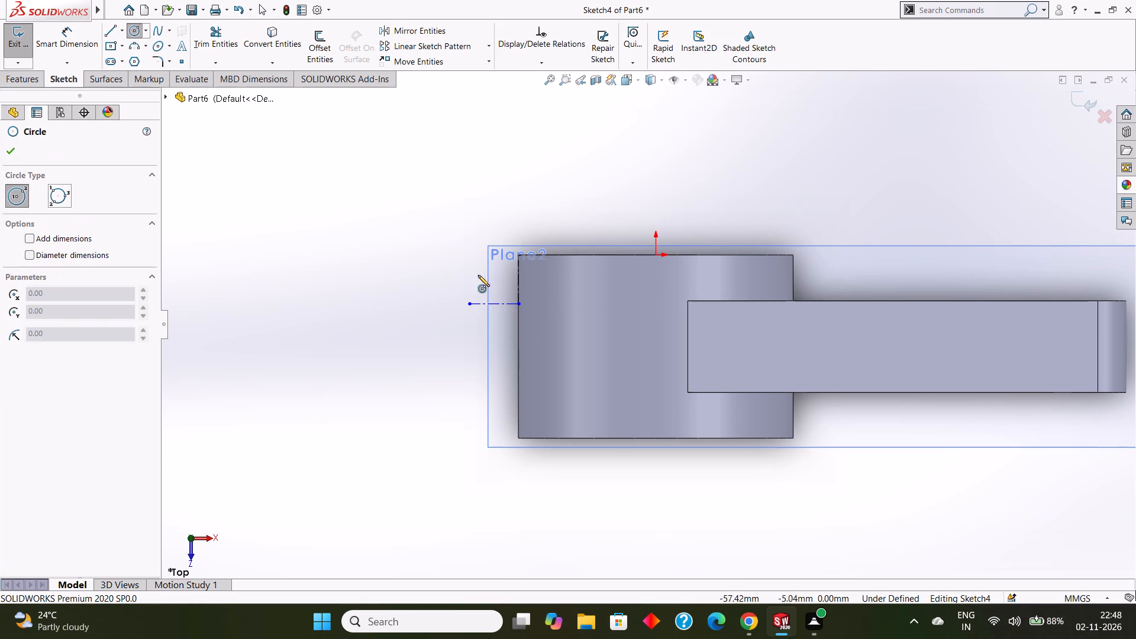
drag(470, 303, 524, 282)
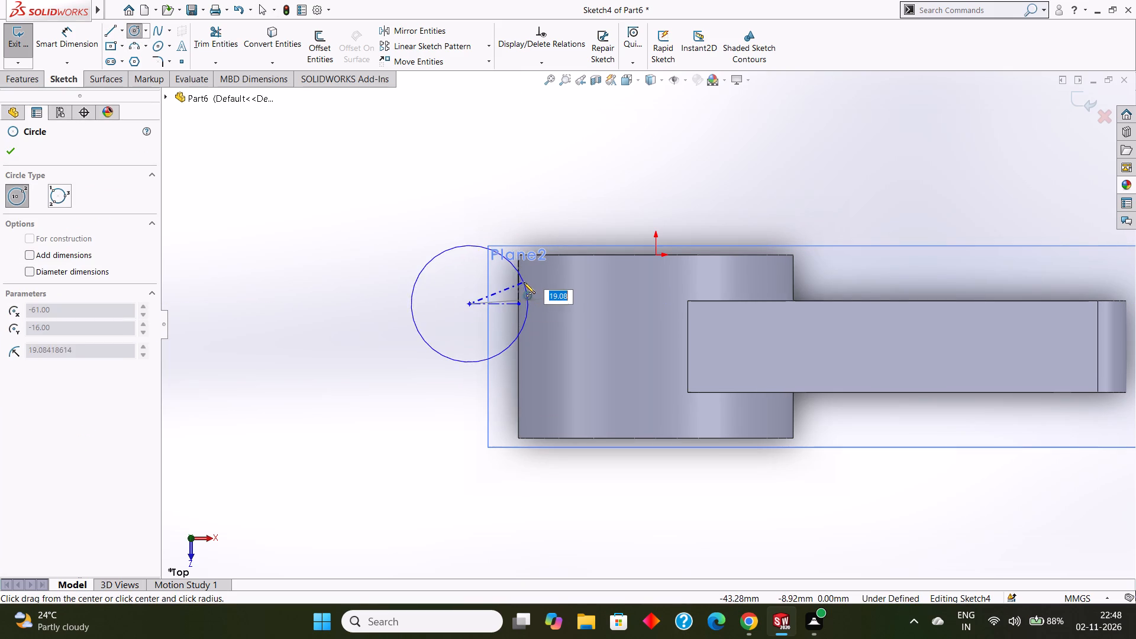
drag(524, 282, 518, 301)
click(11, 150)
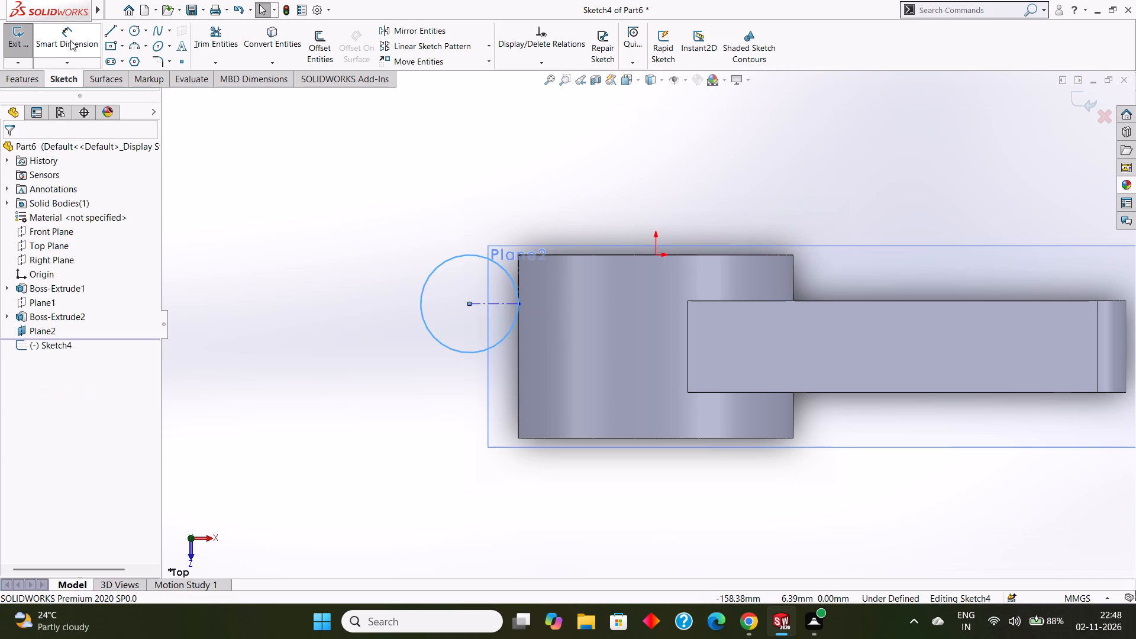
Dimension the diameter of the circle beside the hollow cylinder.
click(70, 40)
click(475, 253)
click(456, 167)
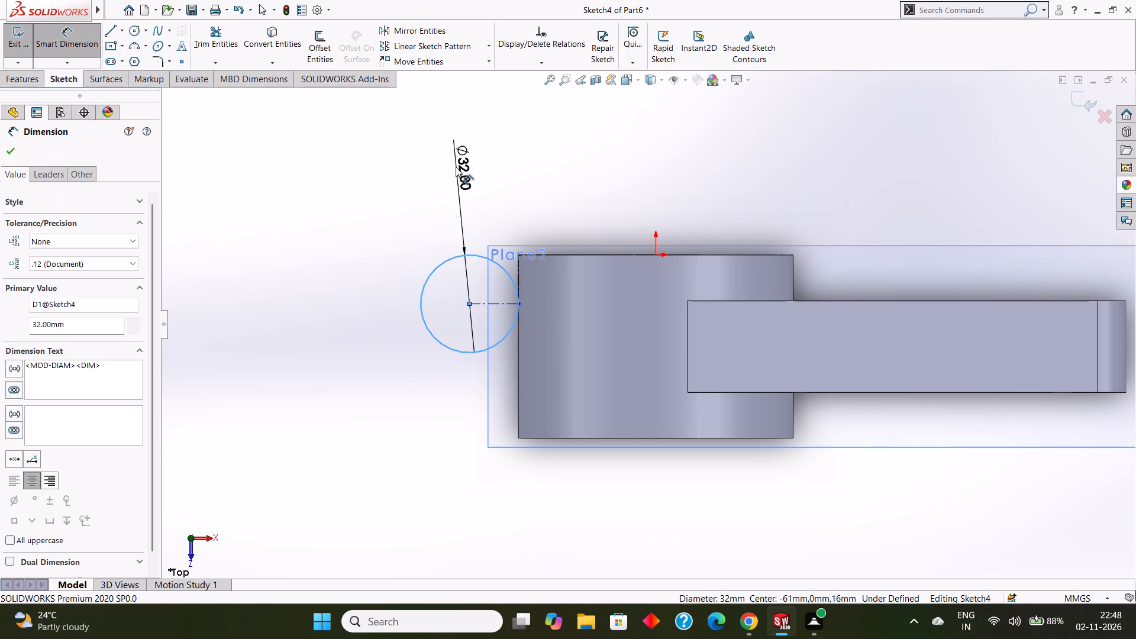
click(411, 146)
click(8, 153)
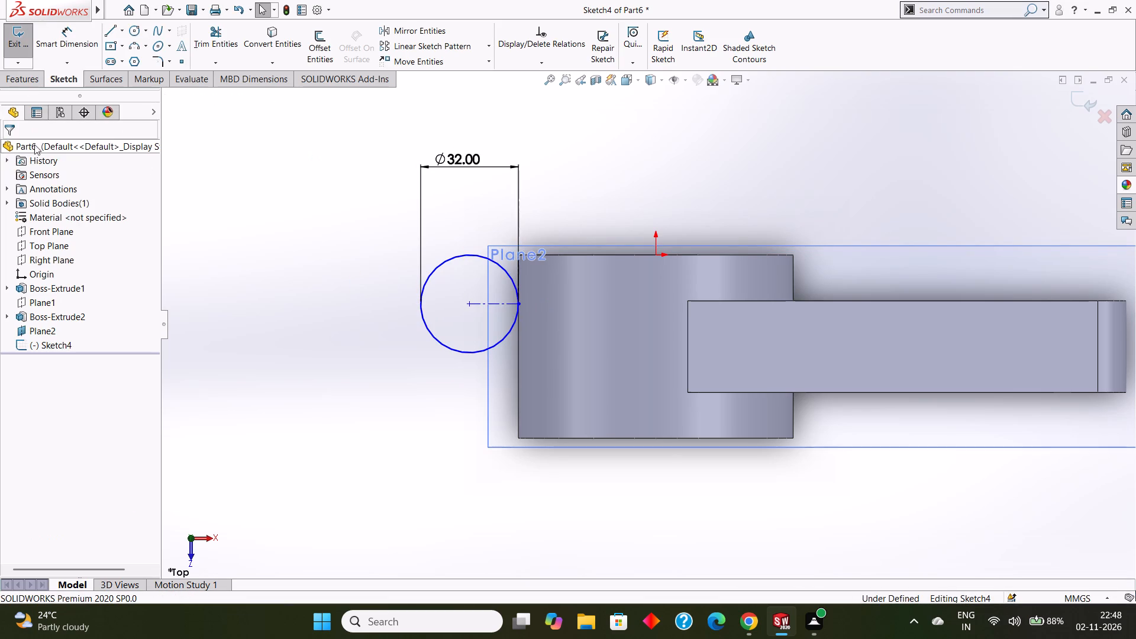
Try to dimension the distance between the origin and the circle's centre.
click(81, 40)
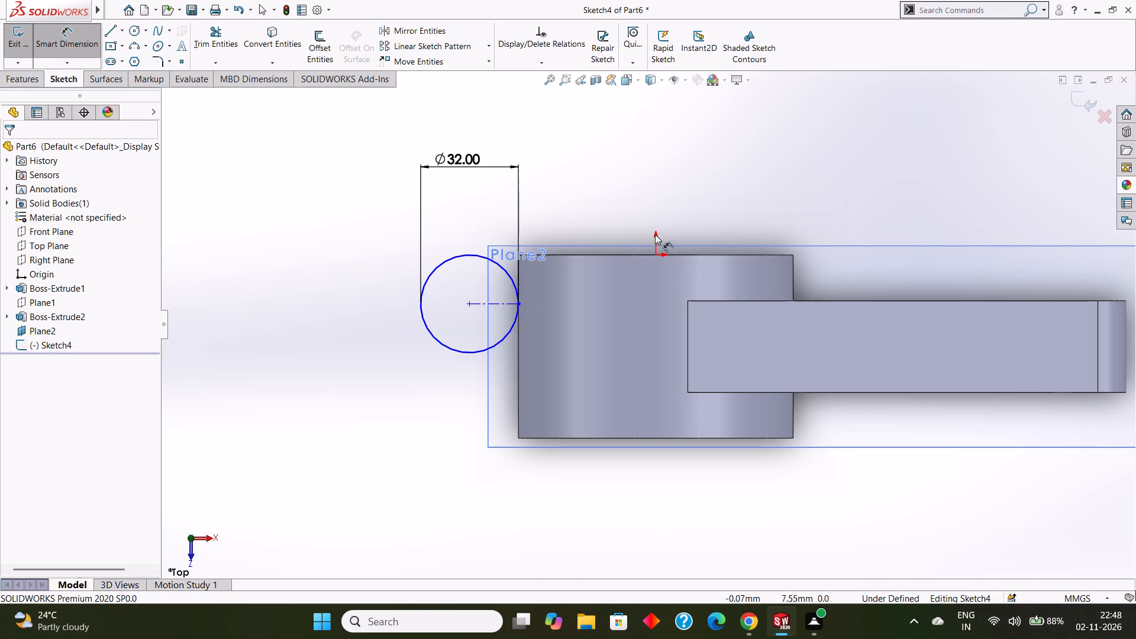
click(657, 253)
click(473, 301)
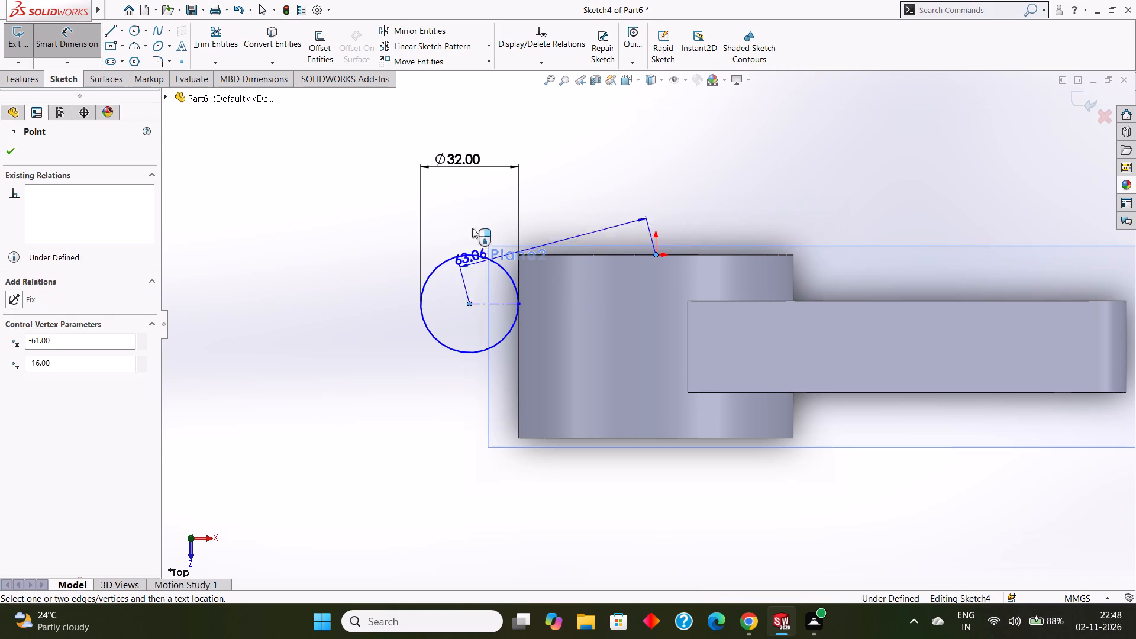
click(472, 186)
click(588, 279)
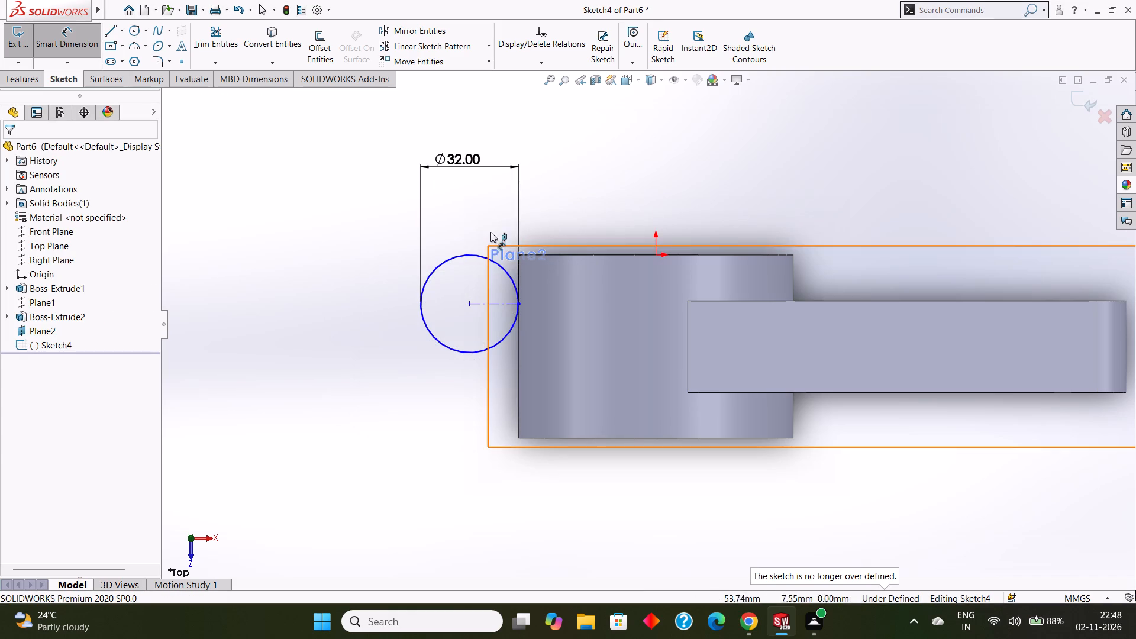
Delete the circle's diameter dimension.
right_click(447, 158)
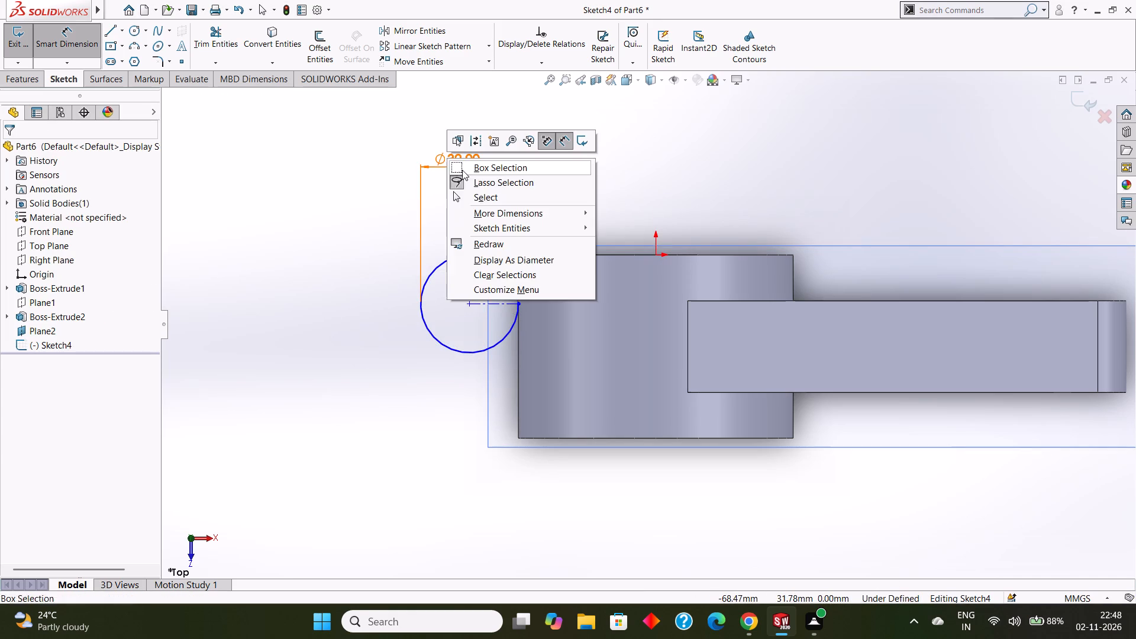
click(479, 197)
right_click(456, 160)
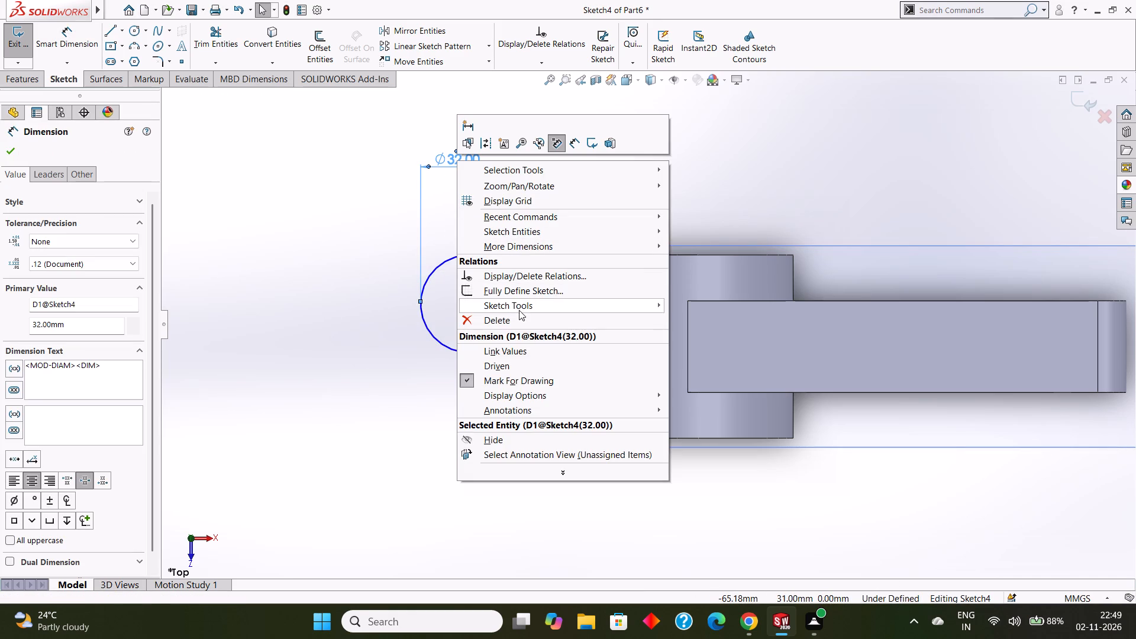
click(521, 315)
Dimension the horizontal distance between the origin and the circle's centre, accepting the current value.
click(67, 38)
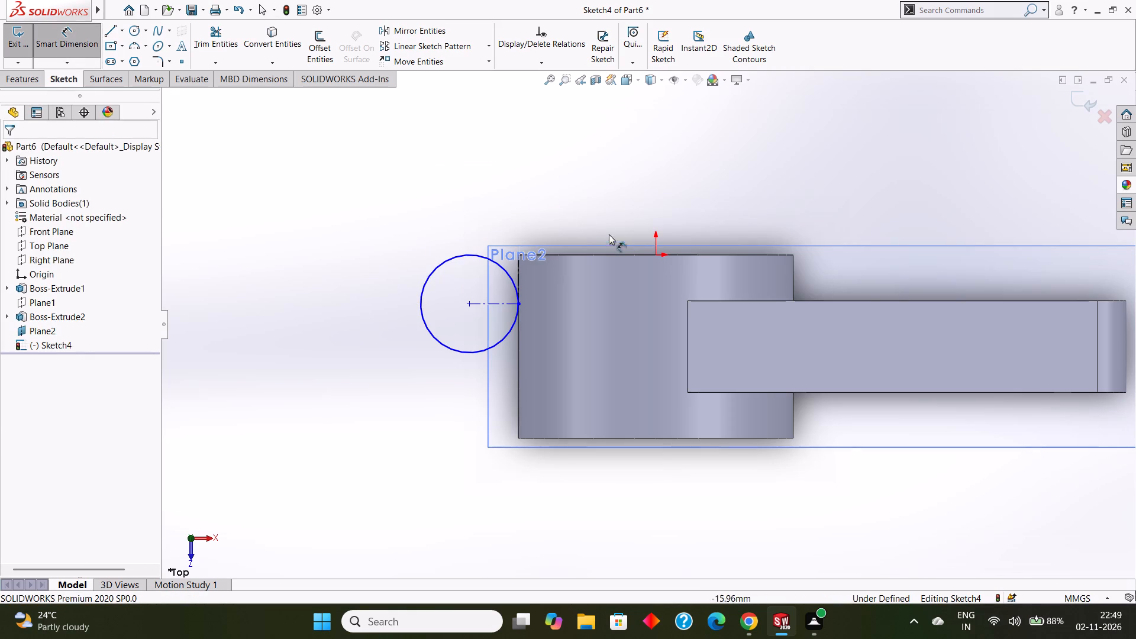
click(656, 257)
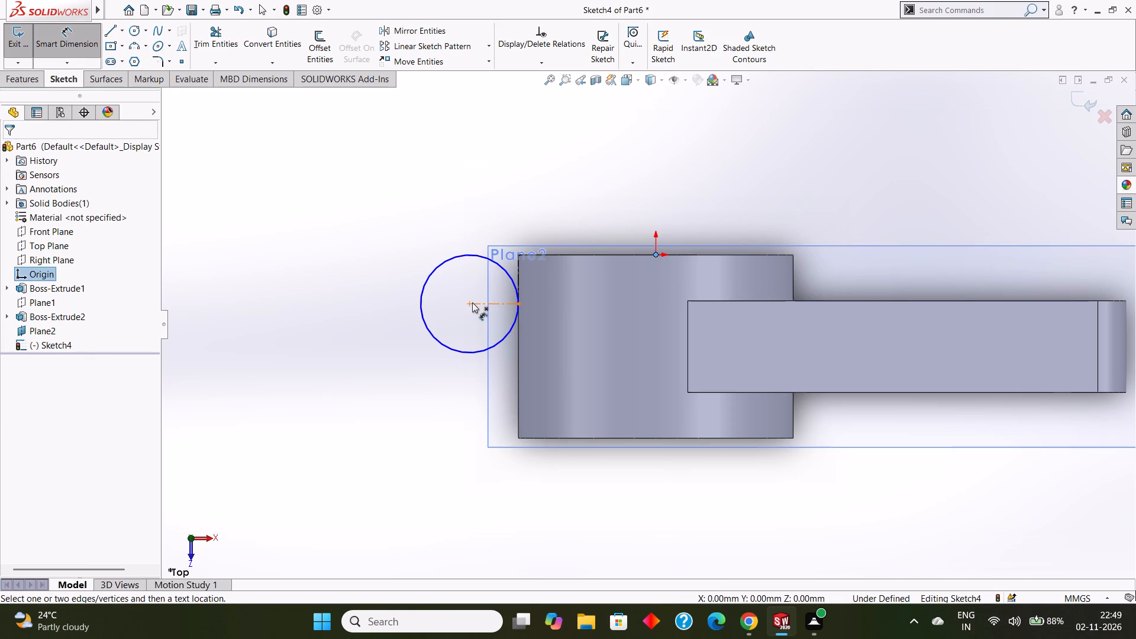
click(472, 303)
click(544, 164)
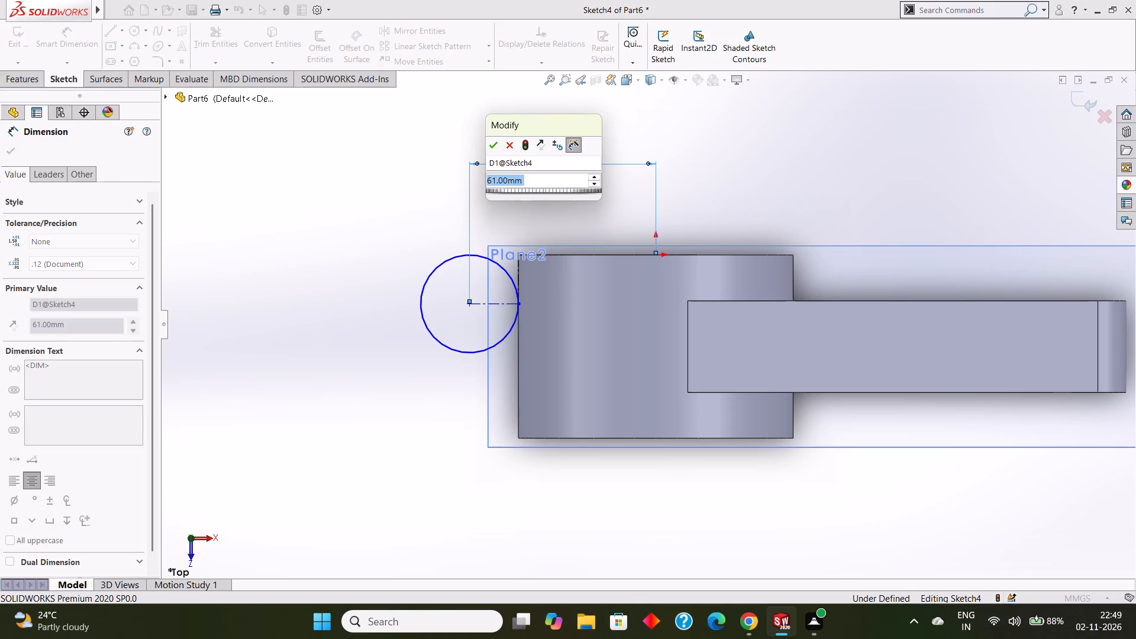
click(490, 146)
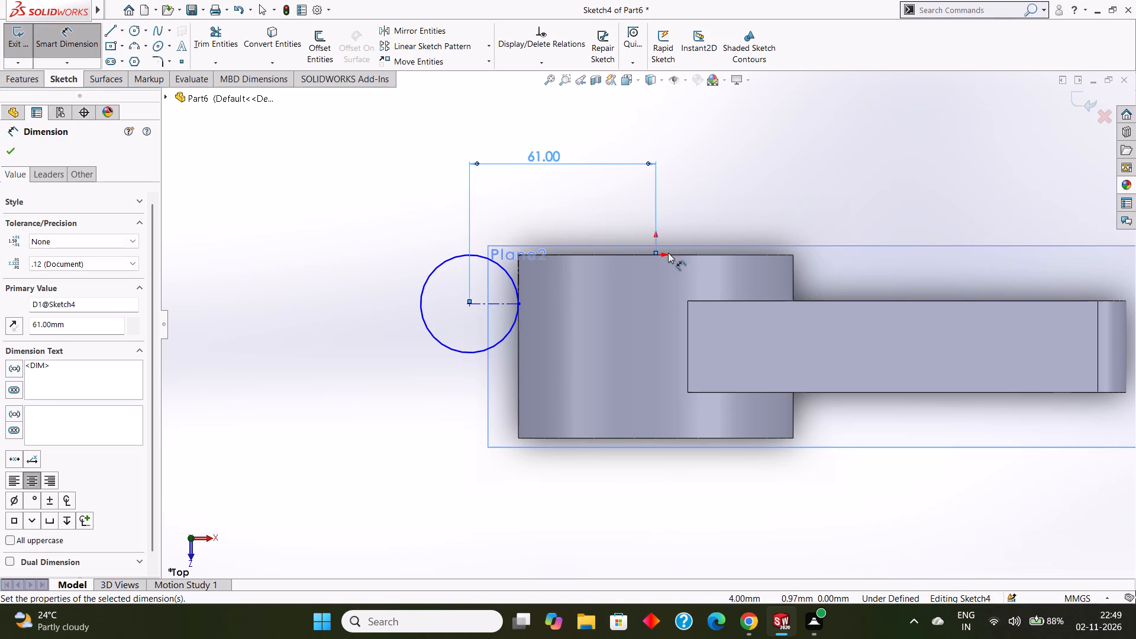
click(656, 255)
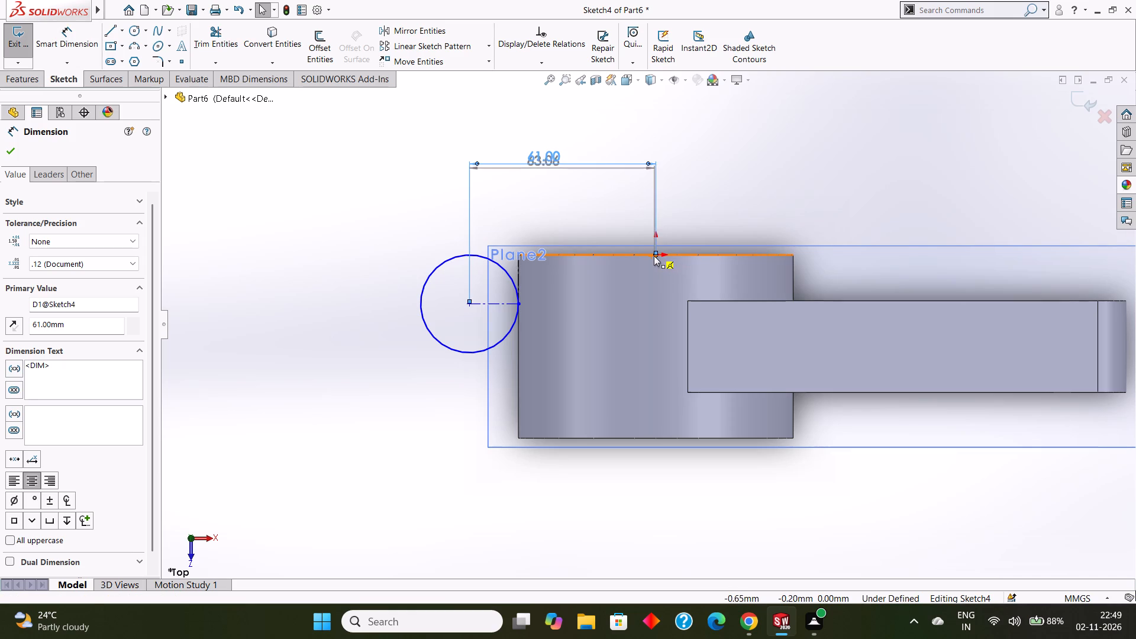
key(Escape)
key(Escape)
key(Escape)
Dimension the vertical distance between the origin and the circle's centre, accepting the current value.
click(73, 41)
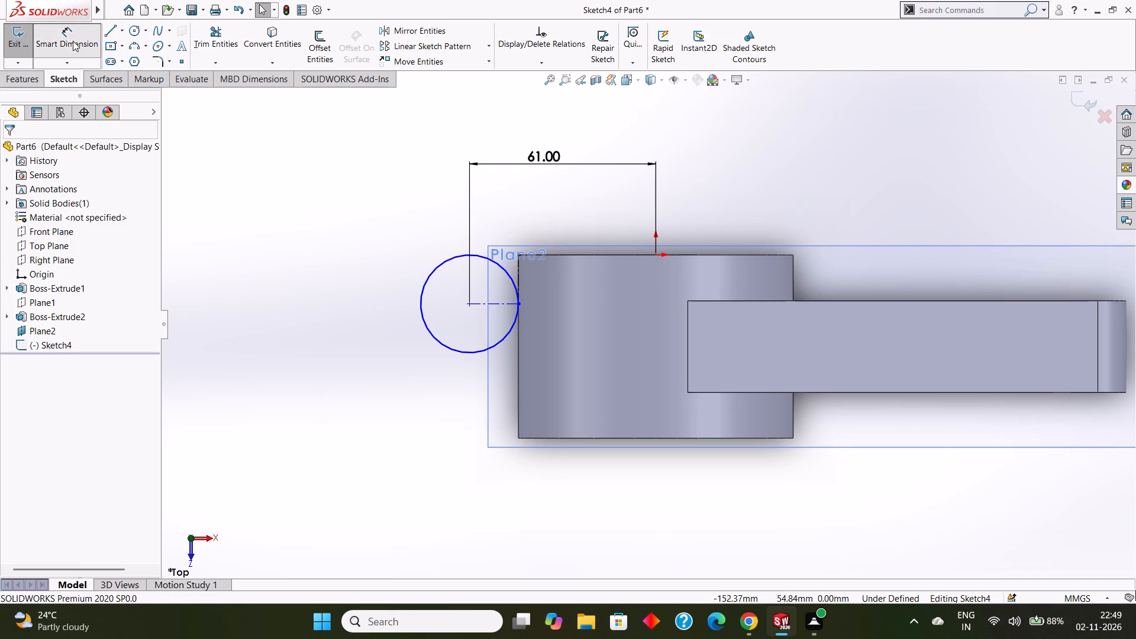
click(653, 256)
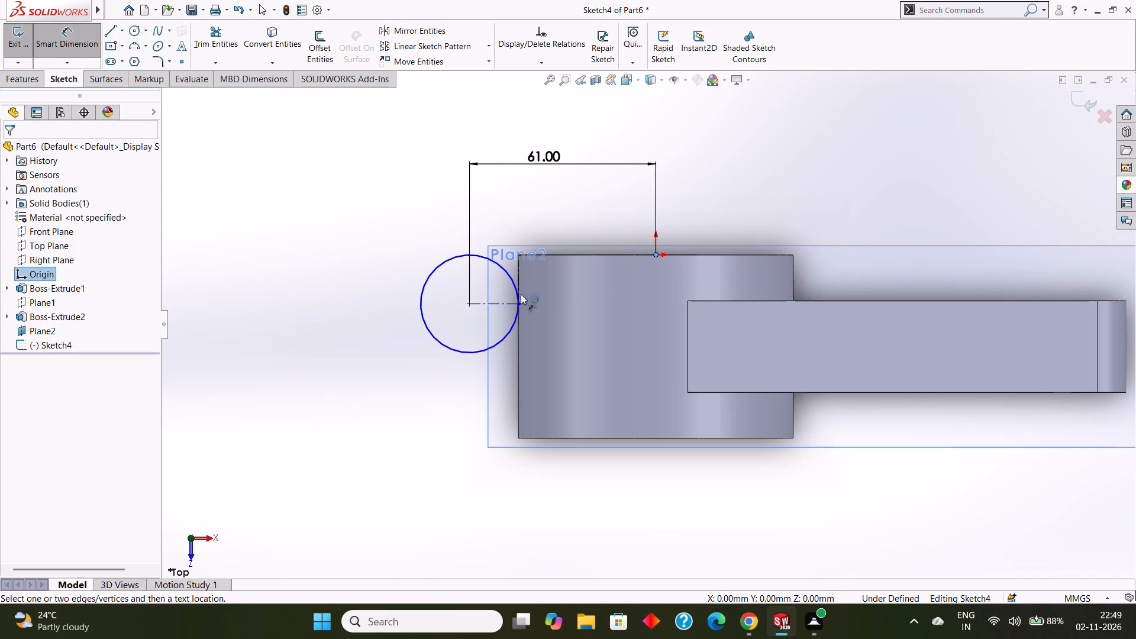
click(472, 302)
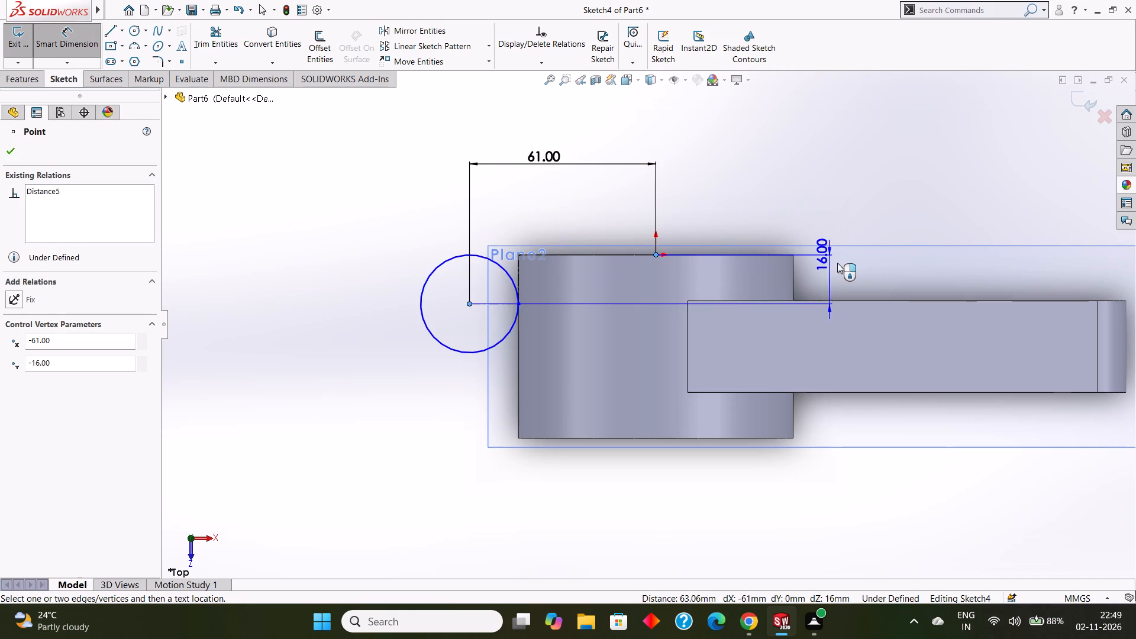
click(845, 263)
click(795, 242)
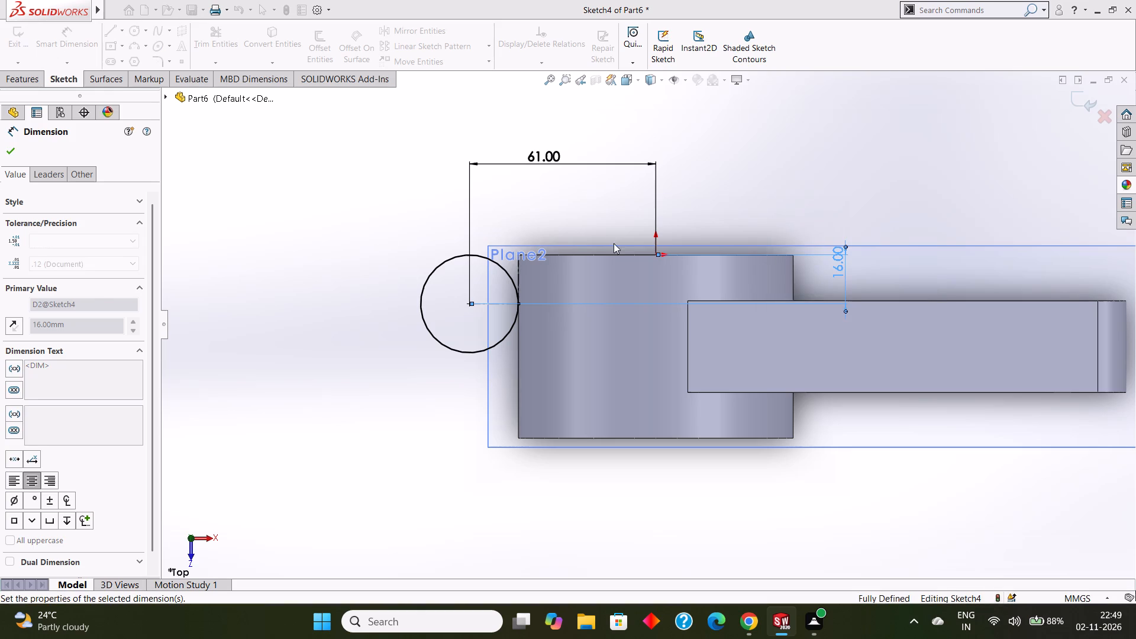
click(9, 157)
Sketch a horizontal line about 16 mm long from the circle's top quadrant point to the cylinder's upper corner.
click(112, 33)
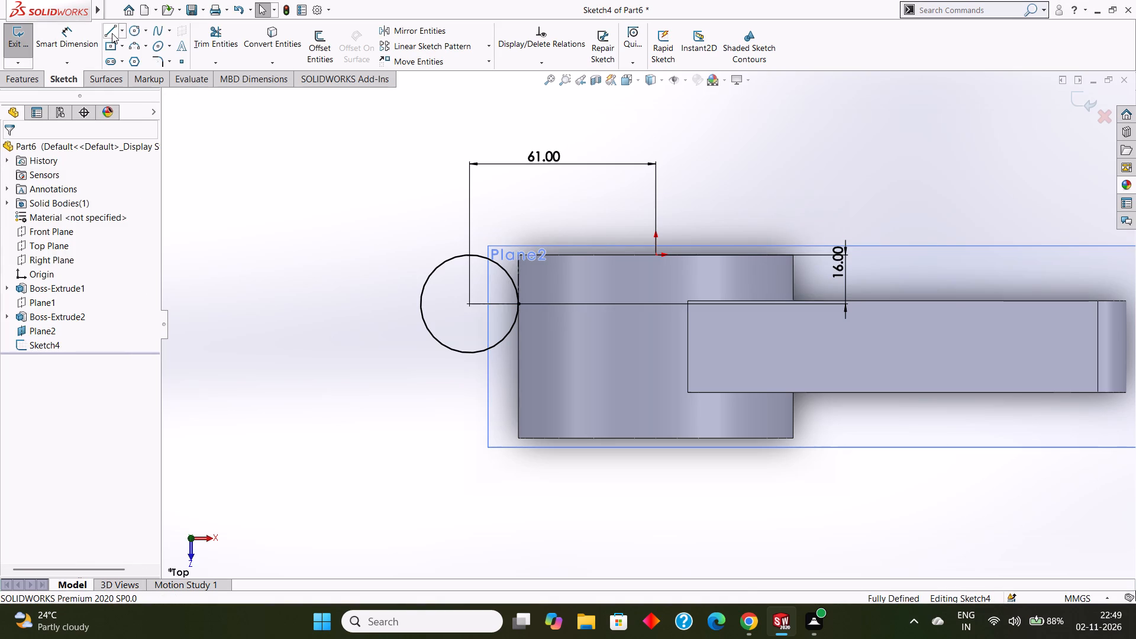
click(469, 256)
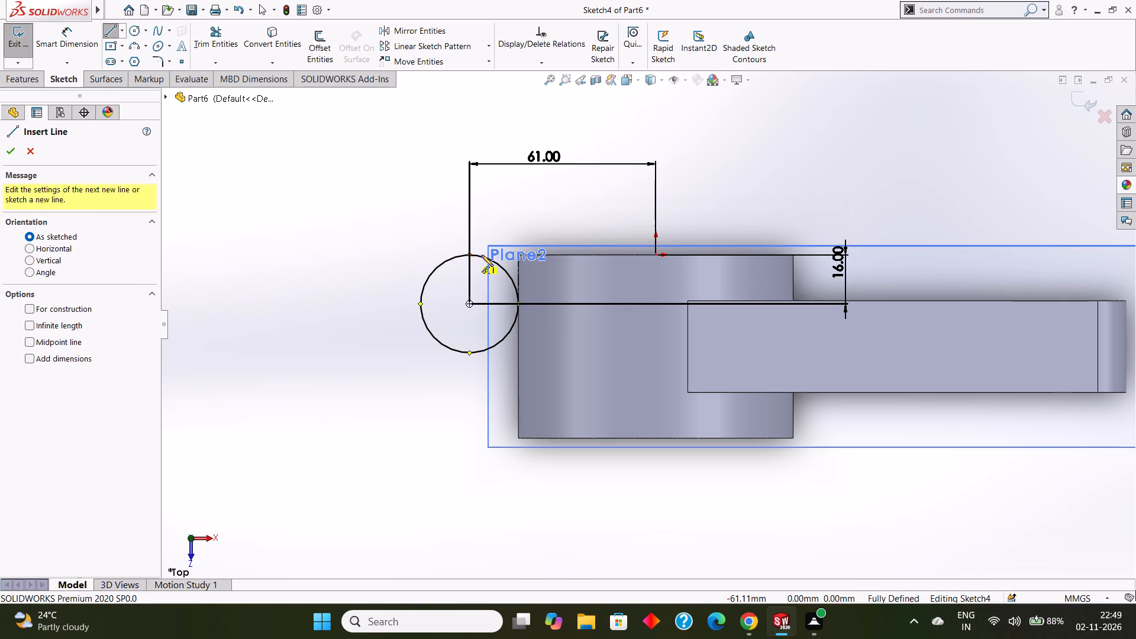
click(519, 254)
click(661, 312)
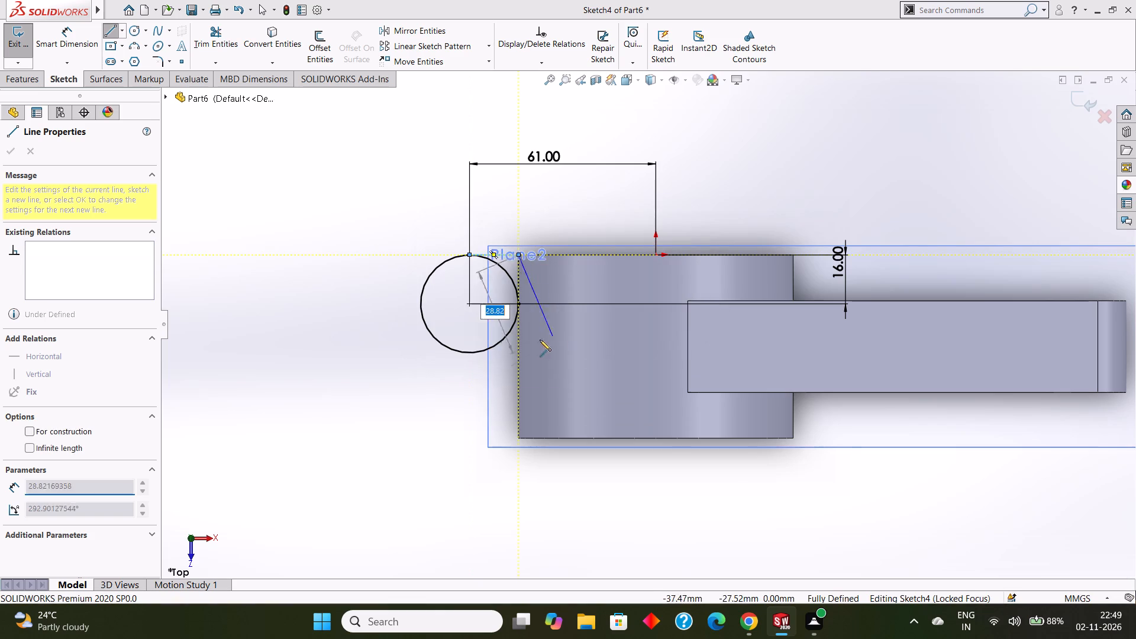
key(Escape)
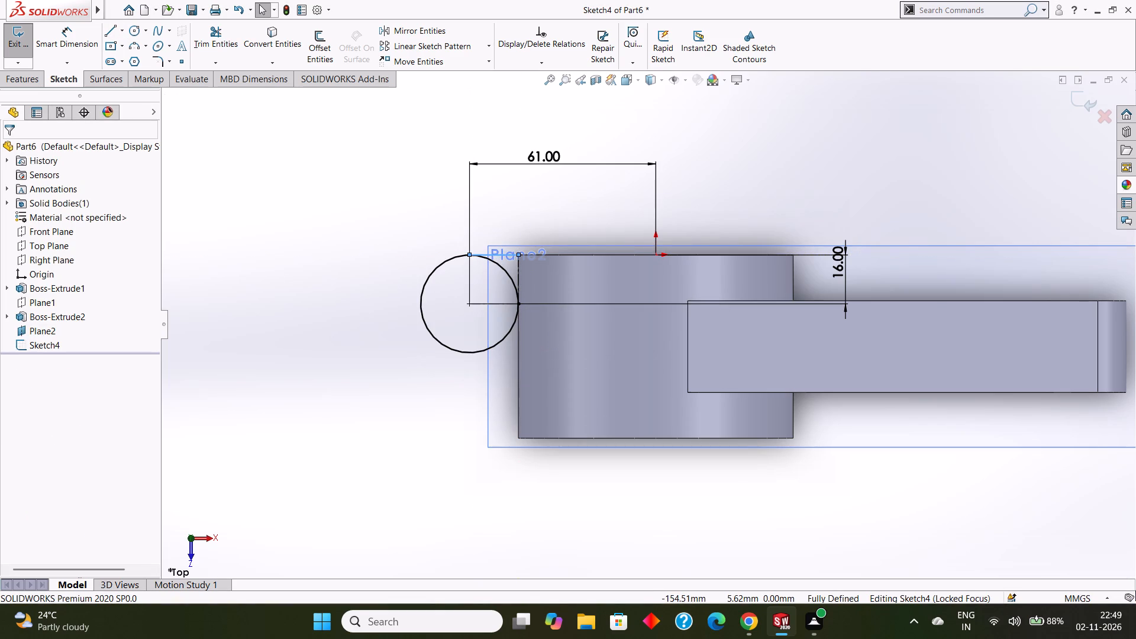
Sketch a horizontal line about 16 mm long from the circle's bottom quadrant to the cylinder's edge, continuing vertically up to the upper line's end.
click(109, 34)
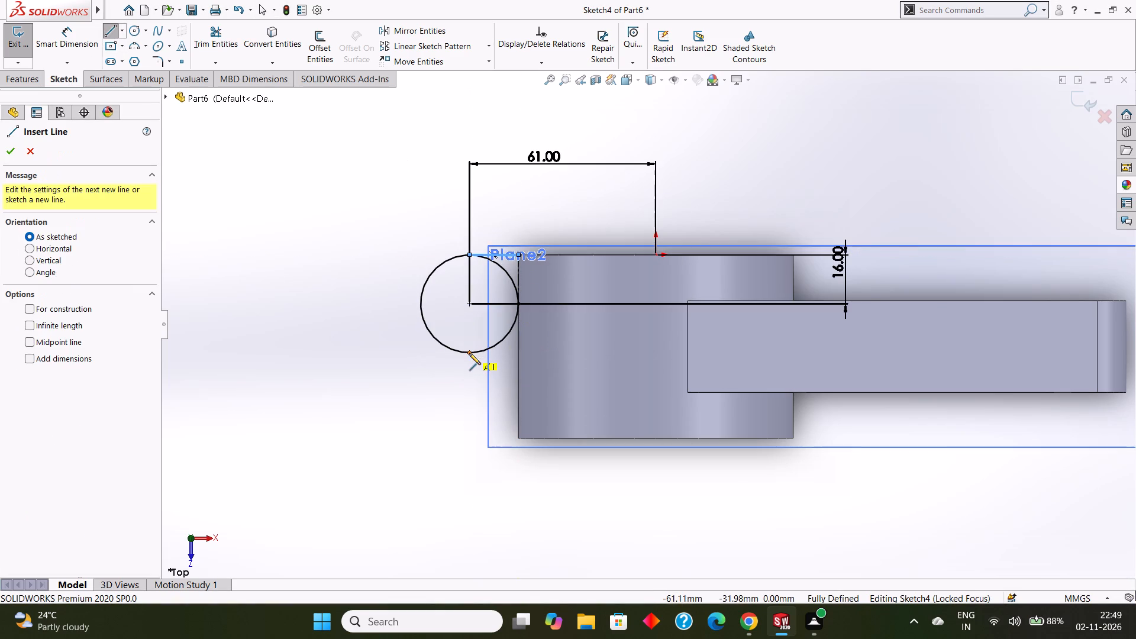
click(469, 354)
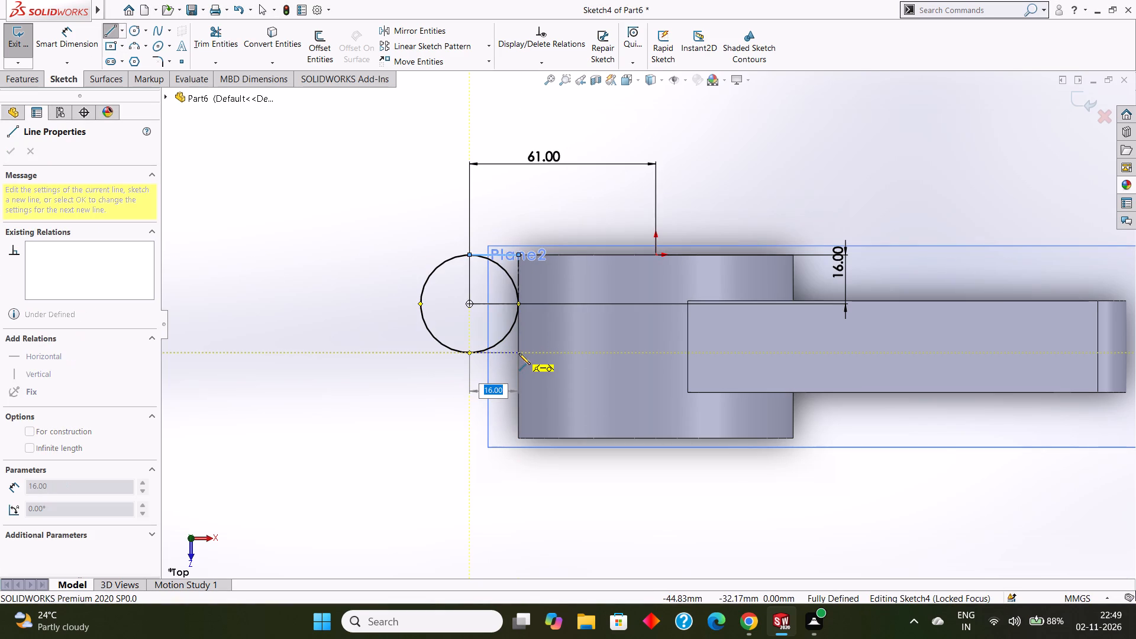
click(520, 351)
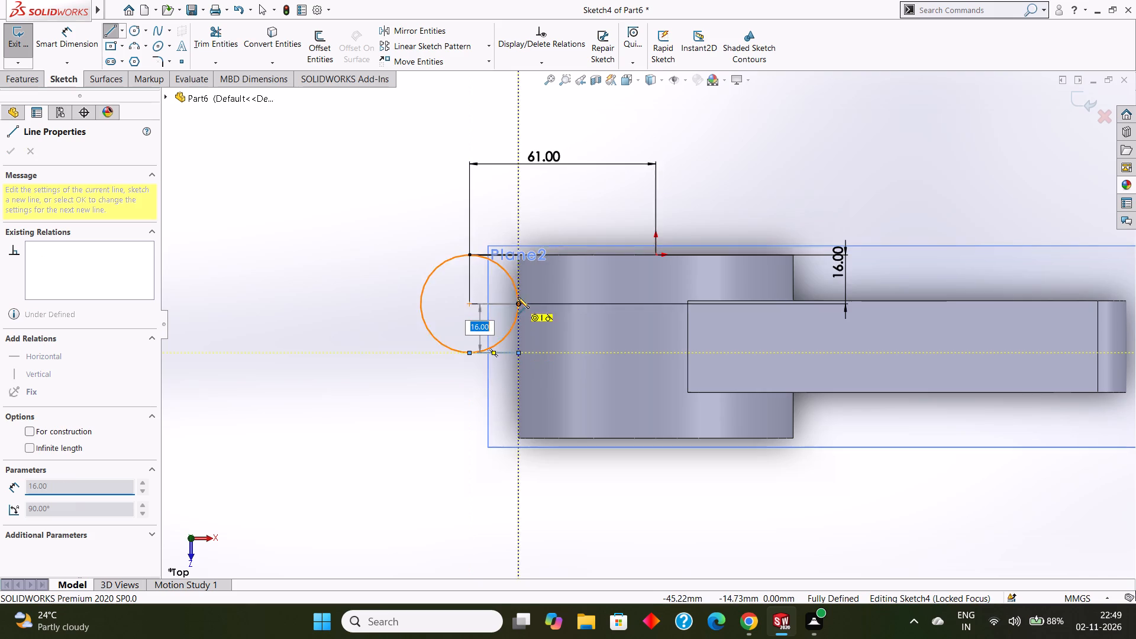
click(518, 252)
key(Escape)
key(Escape)
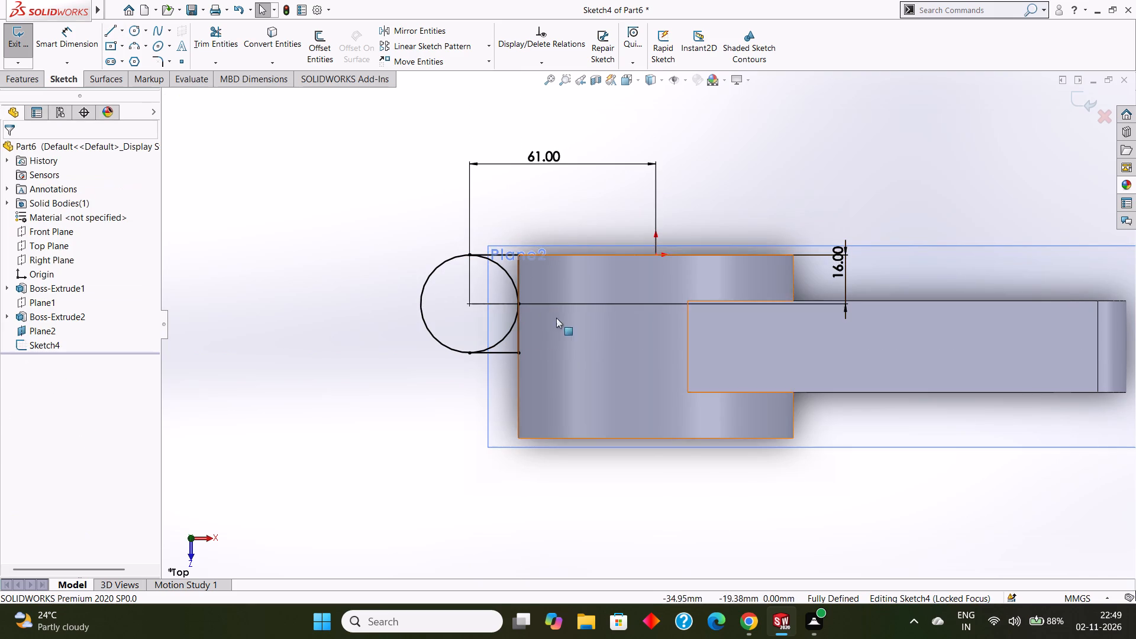
Trim away the two quarter arcs of the circle facing the cylinder, leaving a D-shaped profile.
click(222, 32)
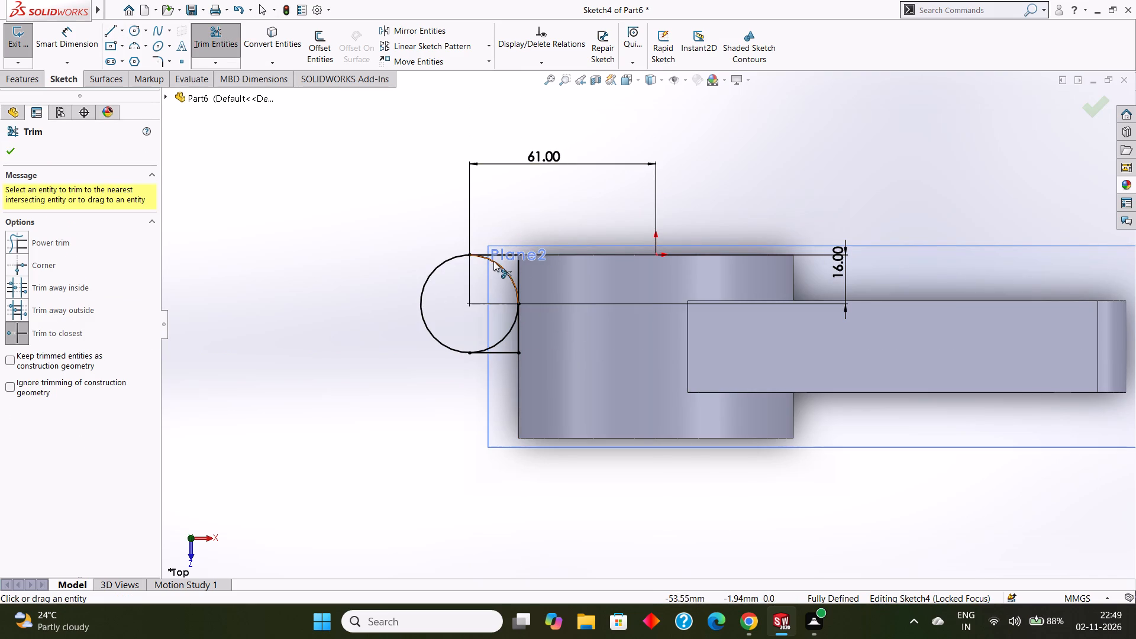
click(493, 261)
click(508, 332)
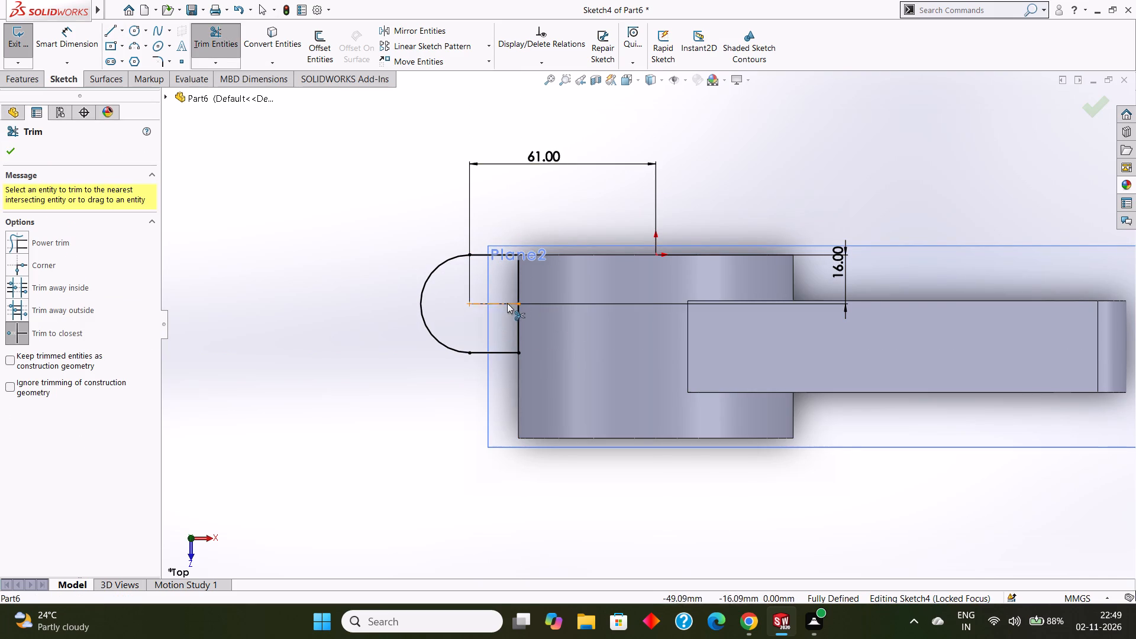
scroll(519, 291, down, 4)
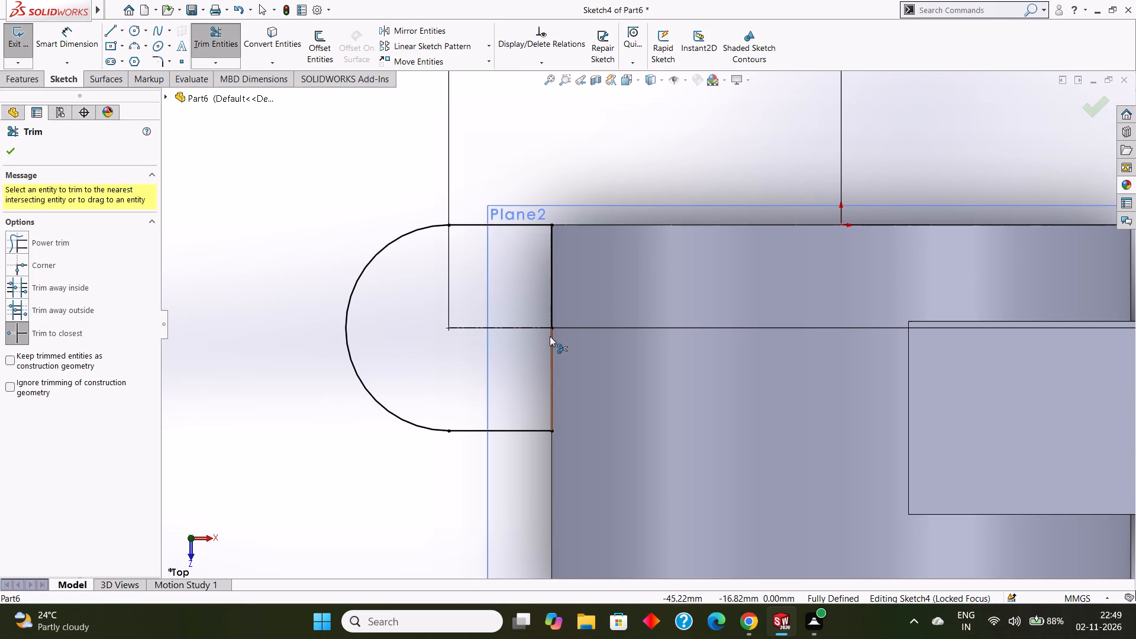
click(15, 151)
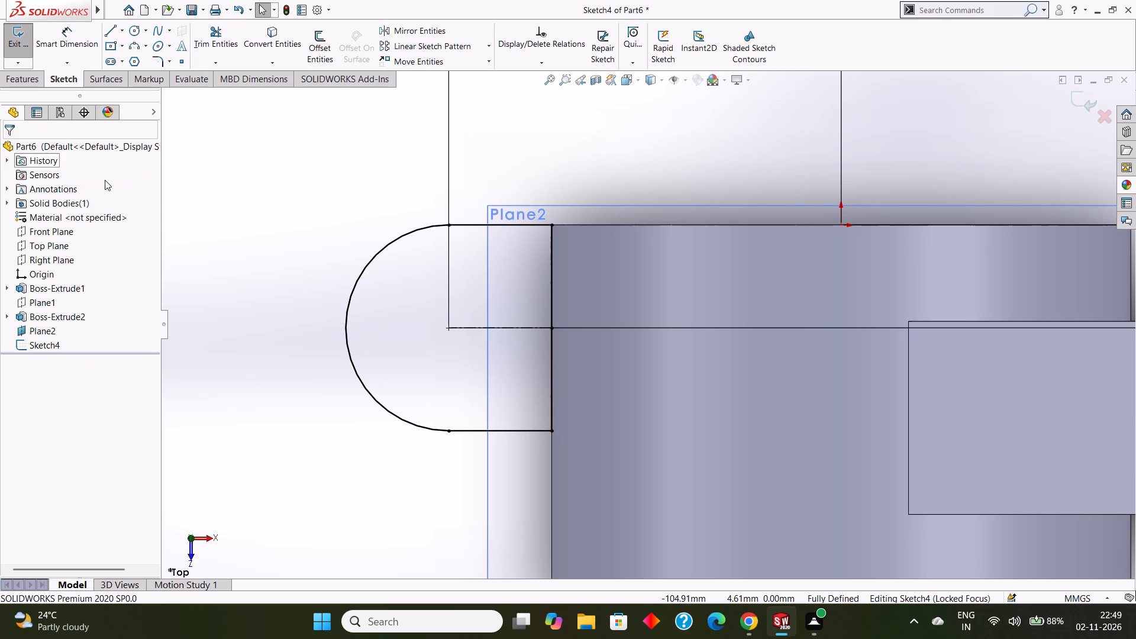
Examine the D-shaped profile's position relative to the hollow cylinder, the arm and Plane2 from several angles and normal to the plane.
middle_drag(315, 187, 374, 180)
scroll(377, 185, up, 4)
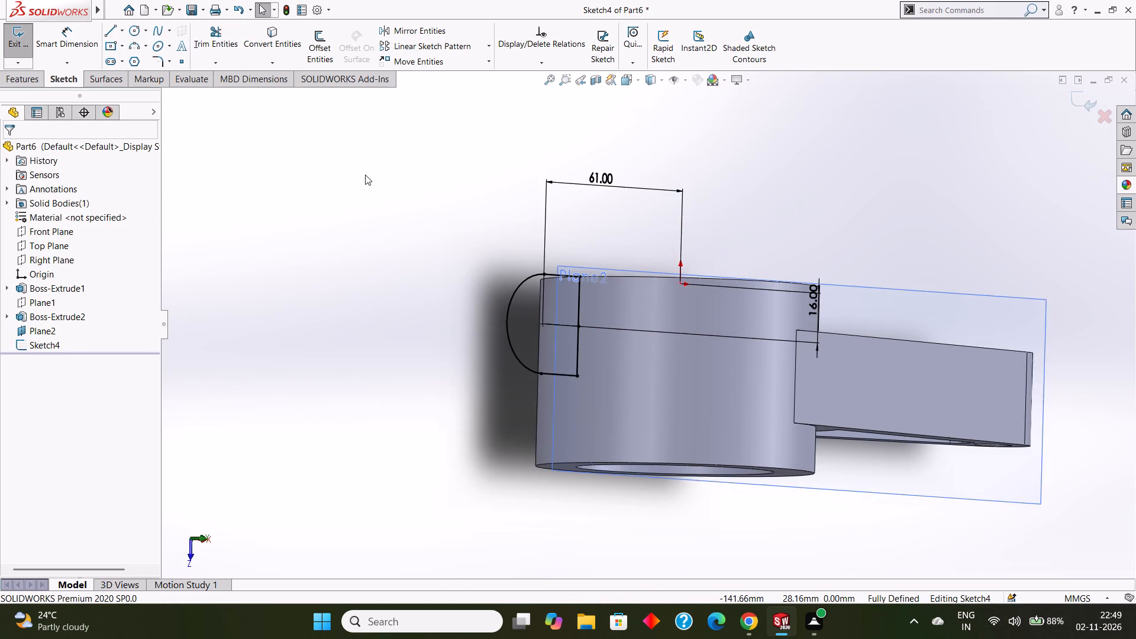
middle_drag(362, 185, 344, 180)
middle_drag(366, 216, 347, 213)
middle_drag(346, 212, 353, 220)
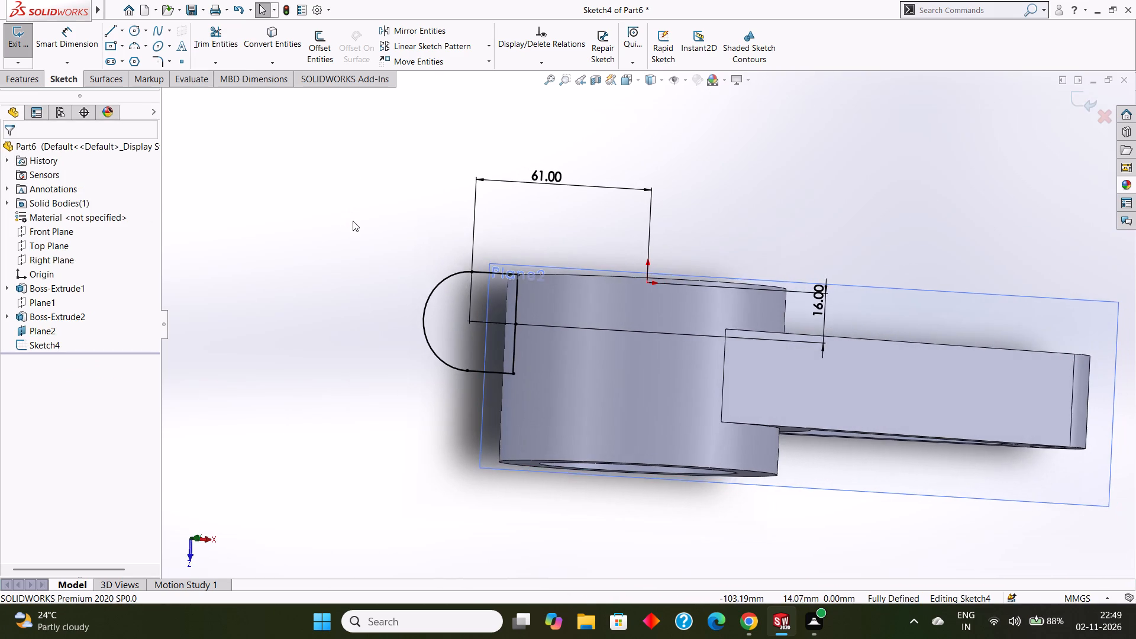
middle_drag(353, 221, 344, 219)
middle_click(344, 219)
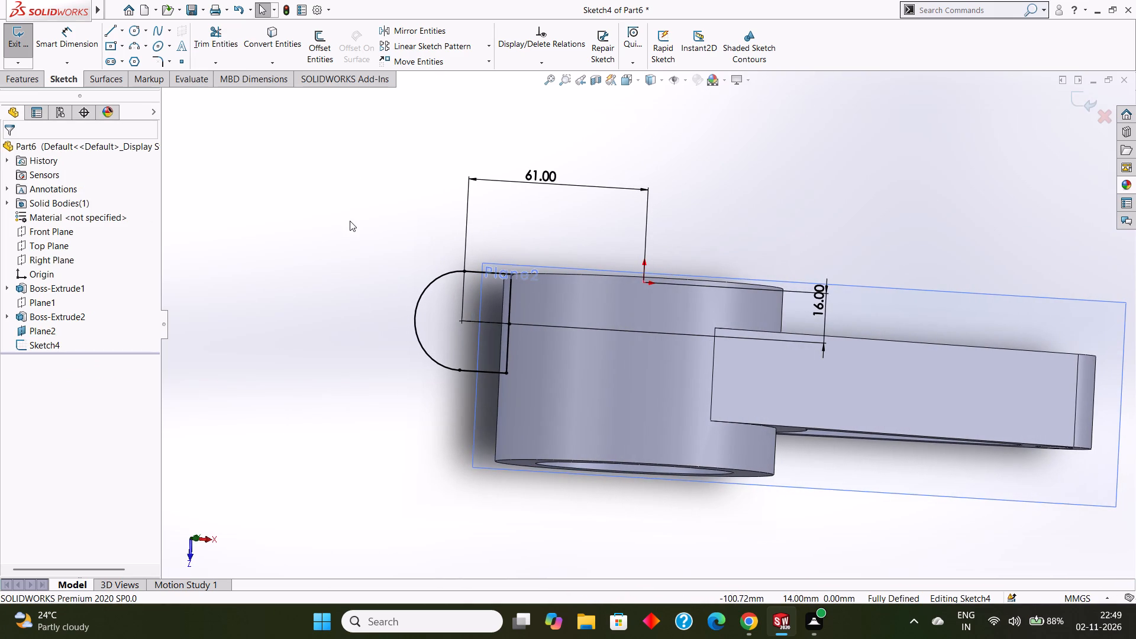
middle_drag(350, 221, 354, 229)
middle_click(354, 229)
middle_click(350, 227)
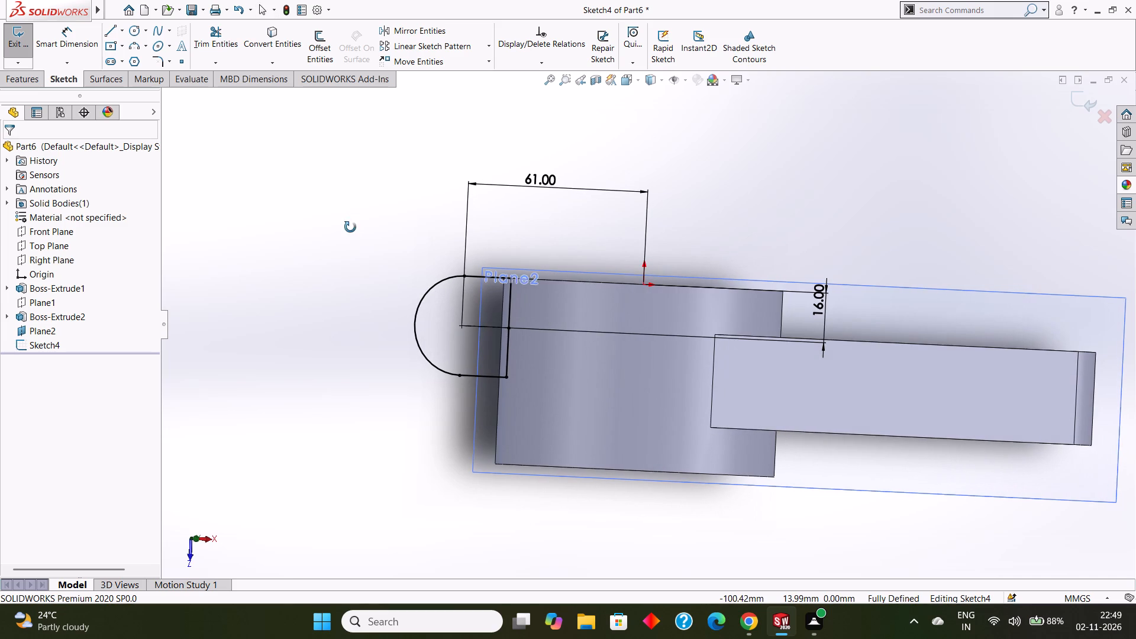
middle_click(350, 227)
middle_drag(354, 228, 346, 224)
middle_drag(351, 228, 360, 240)
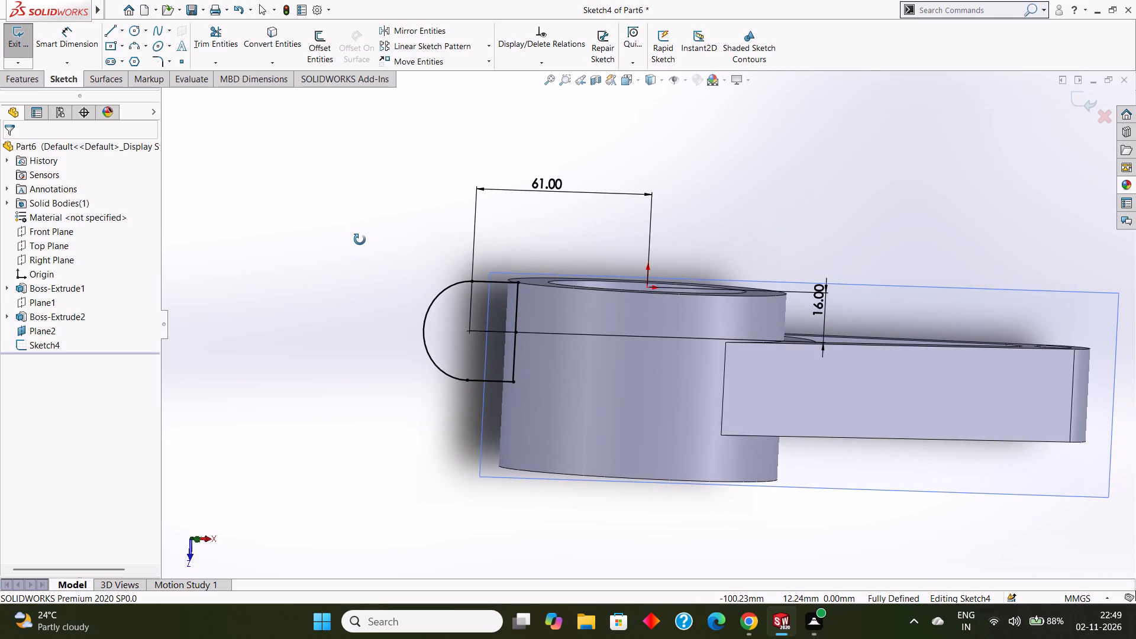
middle_drag(360, 240, 409, 218)
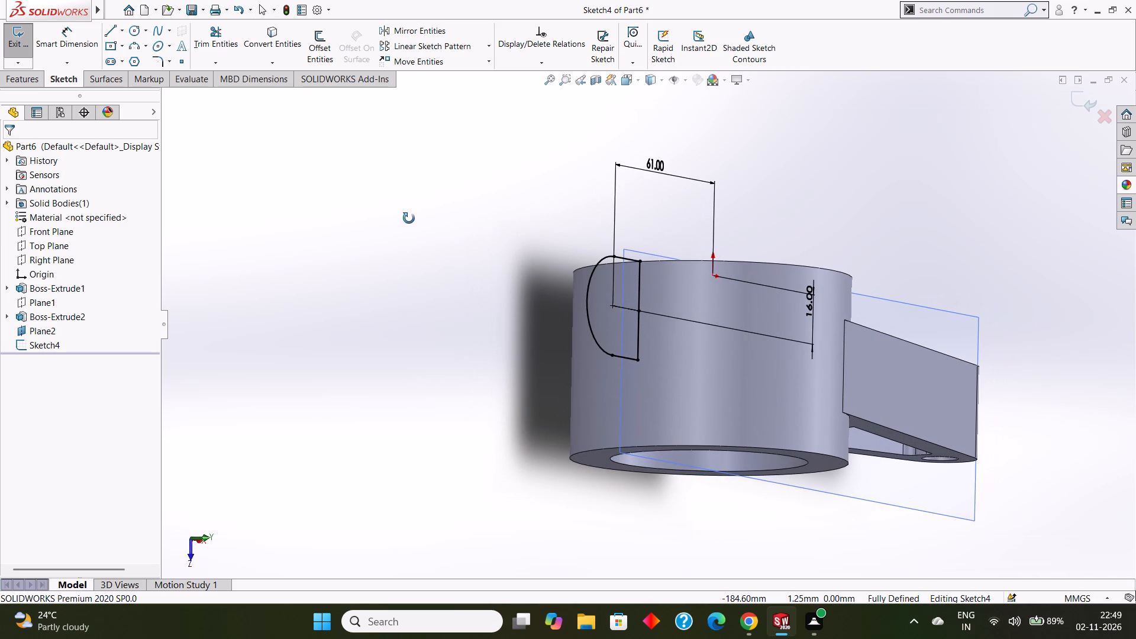
middle_drag(409, 218, 409, 219)
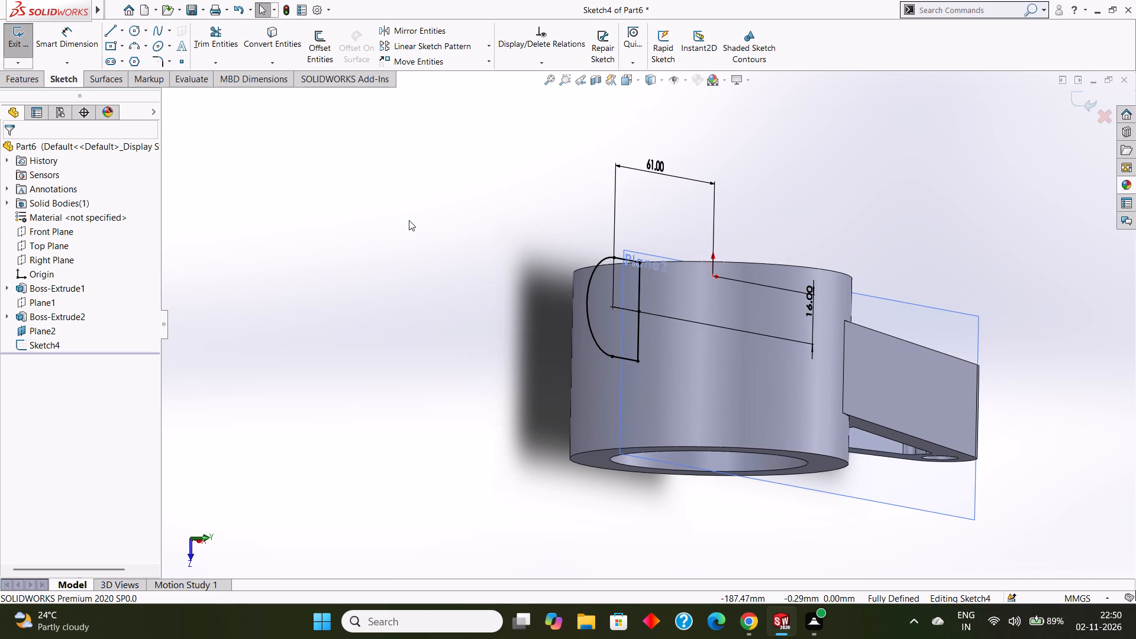
middle_drag(409, 220, 412, 225)
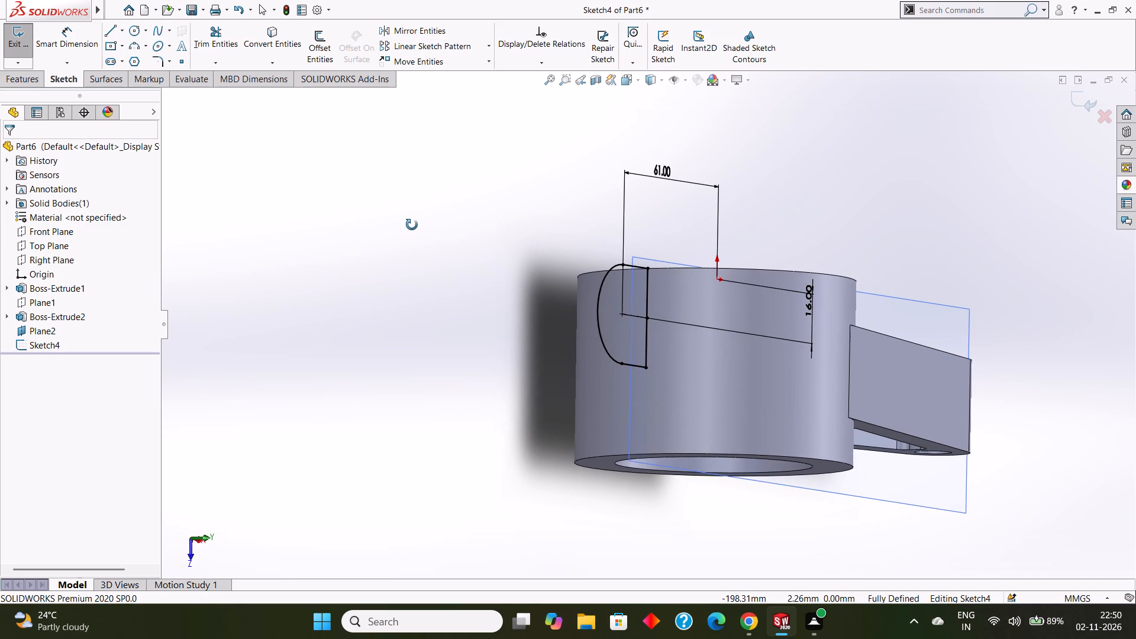
middle_drag(412, 225, 414, 227)
middle_click(414, 228)
middle_drag(397, 224, 393, 212)
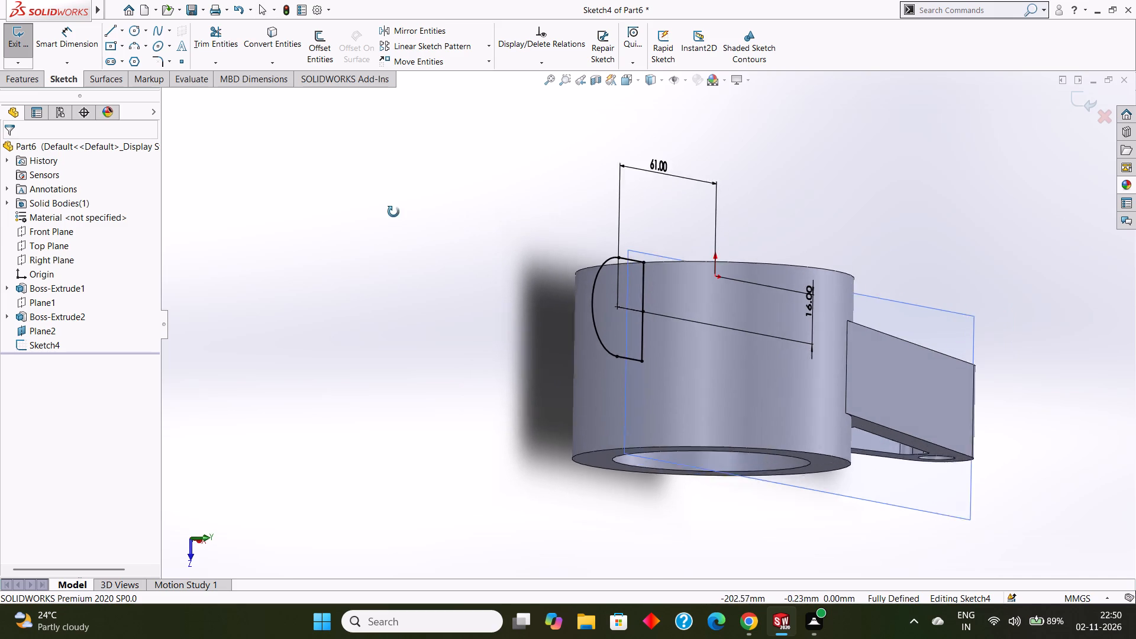
middle_drag(393, 212, 392, 207)
middle_click(389, 211)
middle_click(393, 210)
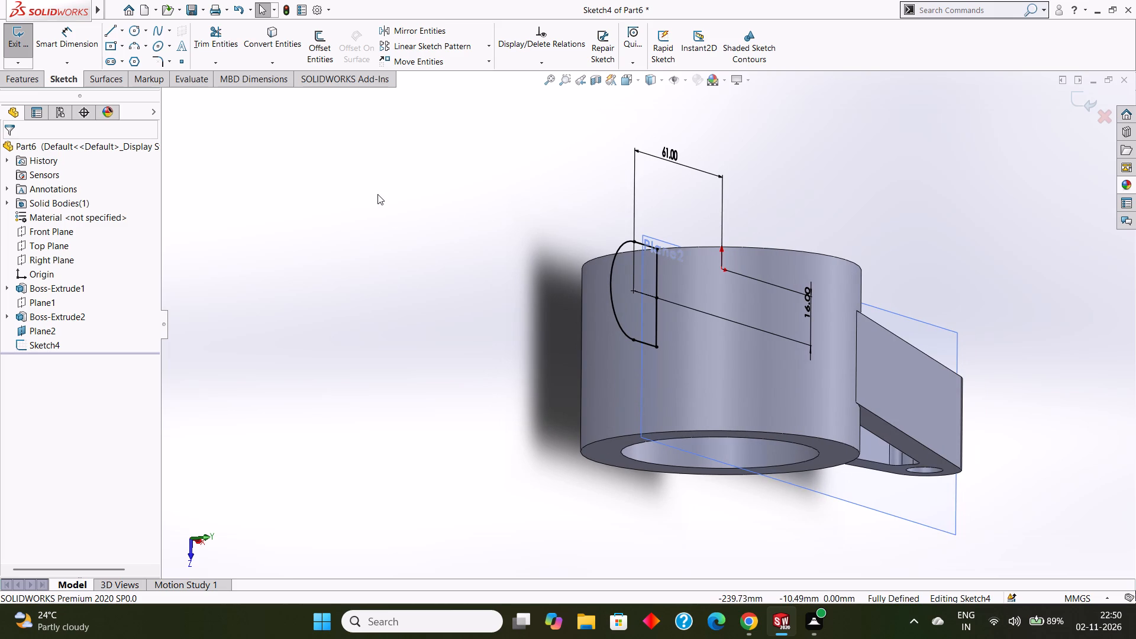
key(Escape)
key(Escape)
click(937, 327)
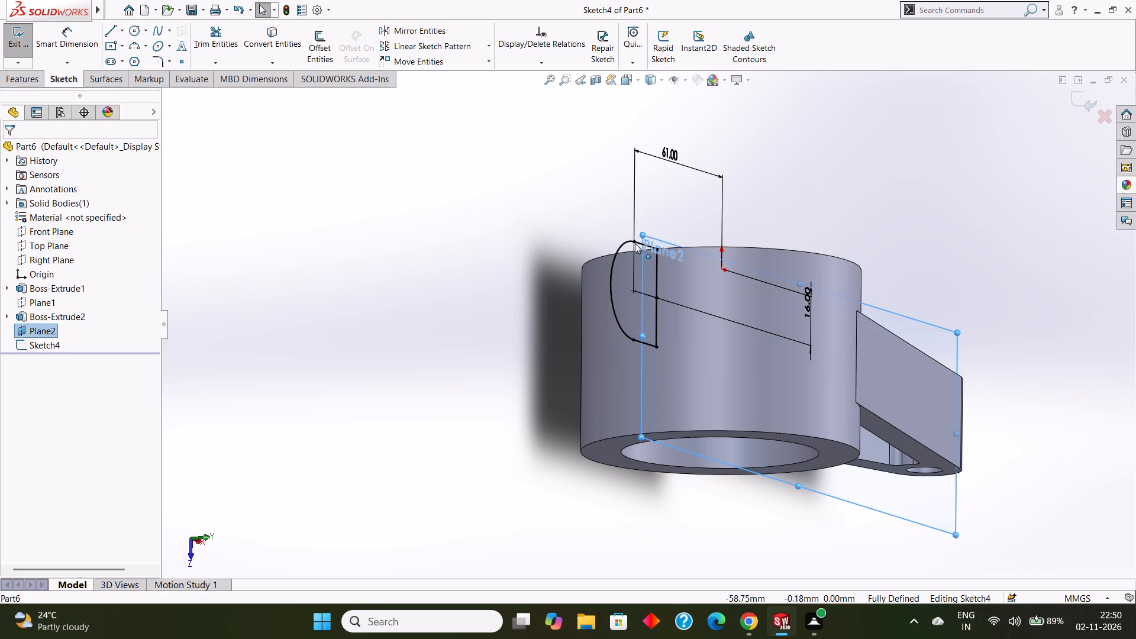
middle_drag(686, 233, 632, 230)
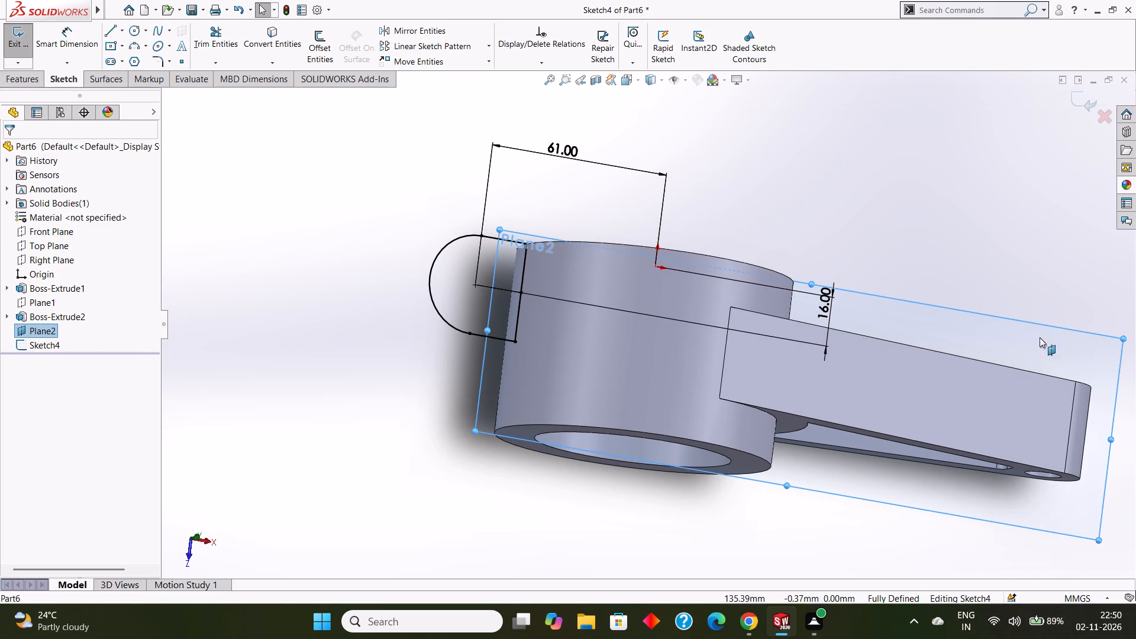
click(1016, 323)
key(ctrl+8)
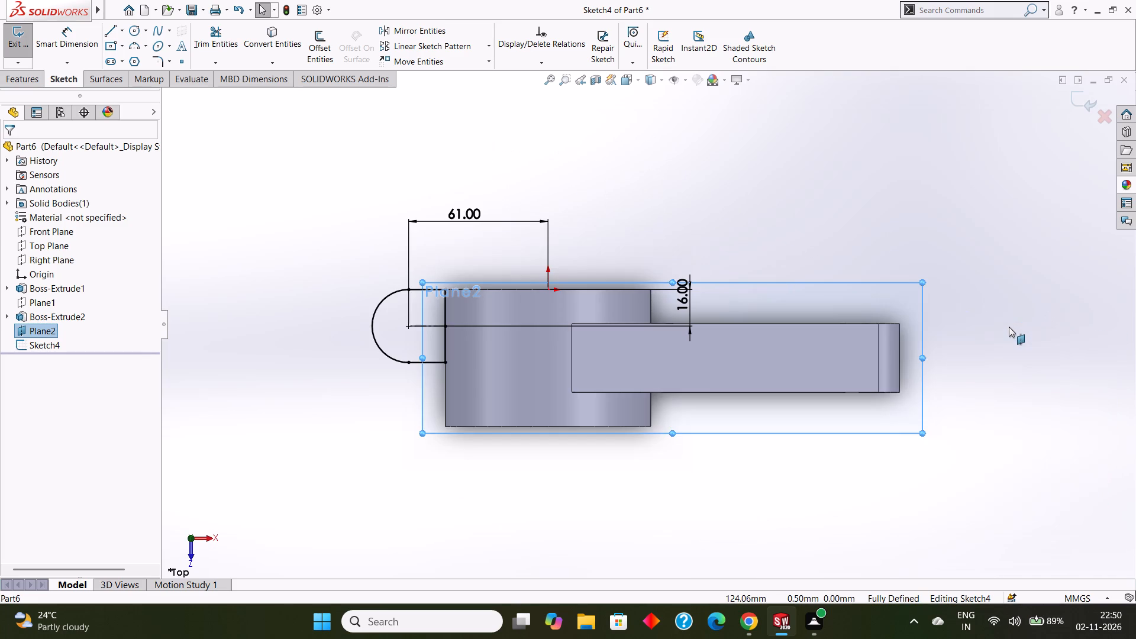
Trim away the arc and all the straight lines of the D-shaped lug profile beside the cylinder.
scroll(561, 340, up, 1)
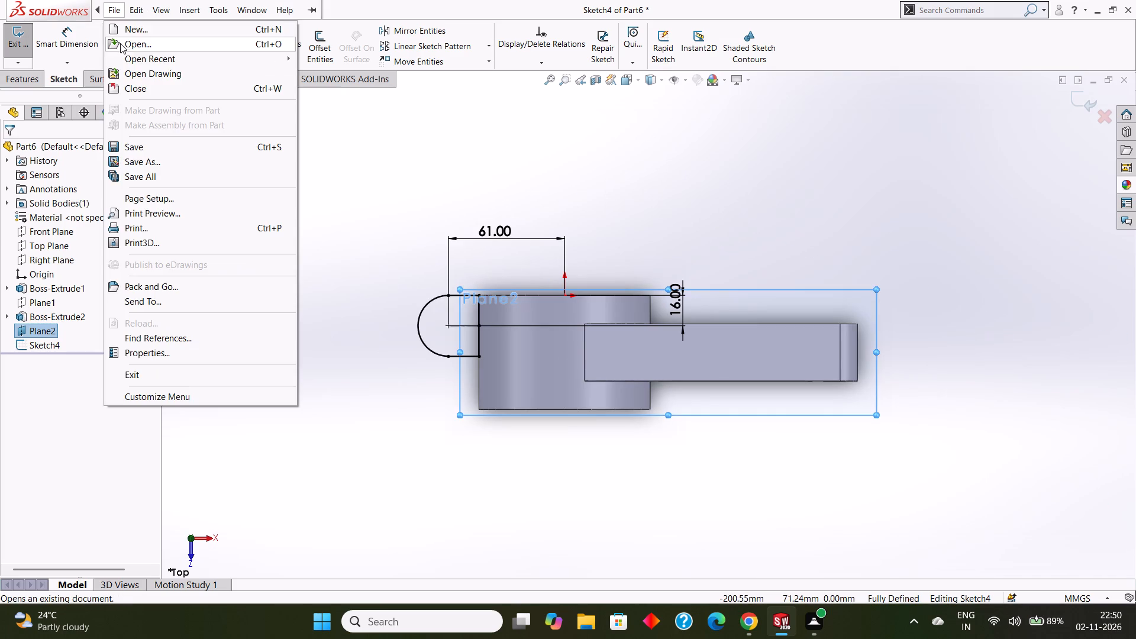
click(356, 125)
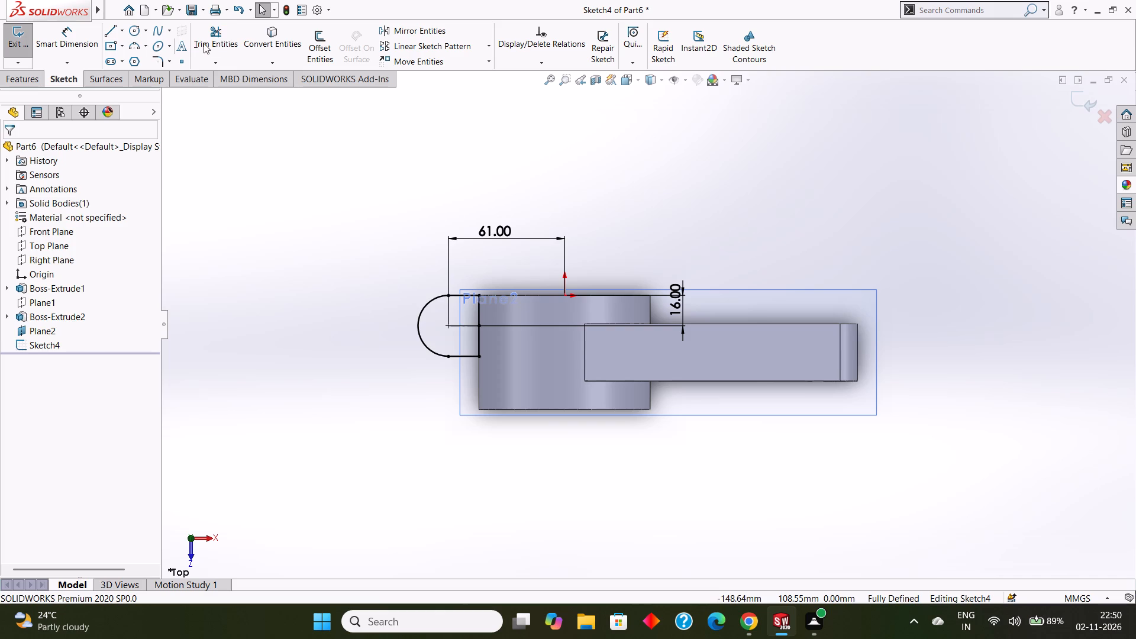
click(208, 41)
click(429, 304)
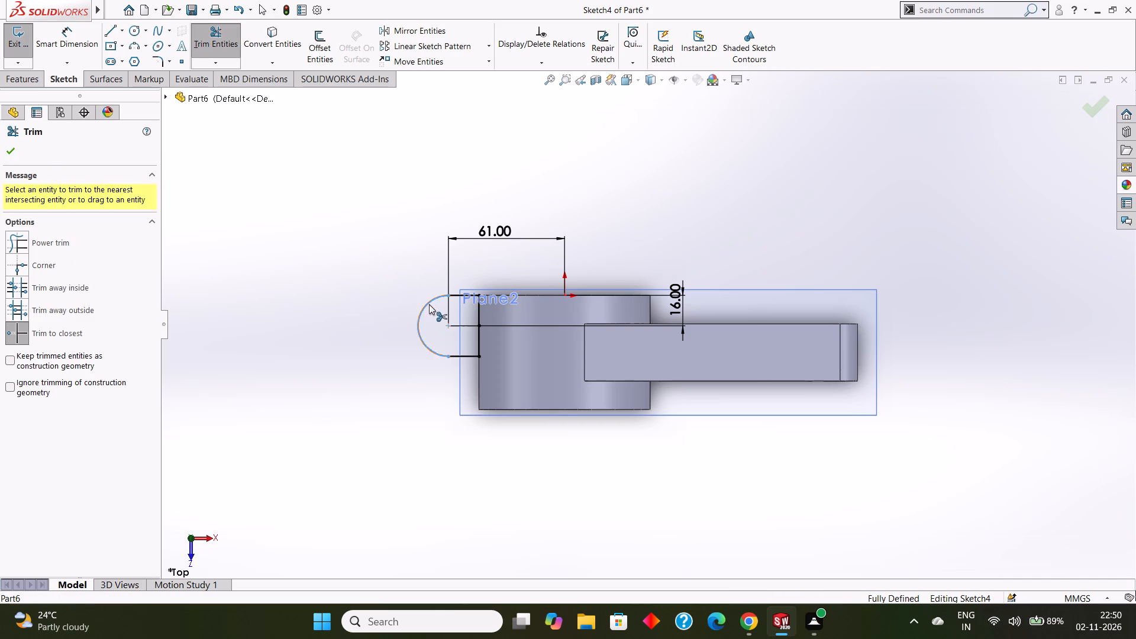
click(457, 296)
click(479, 308)
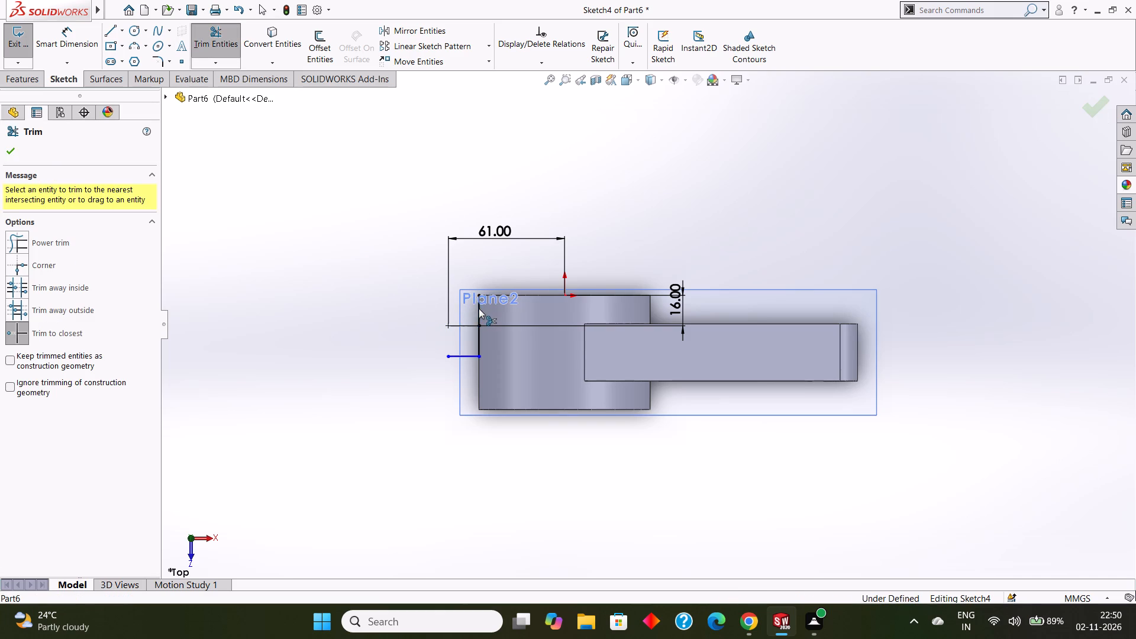
click(479, 312)
click(478, 335)
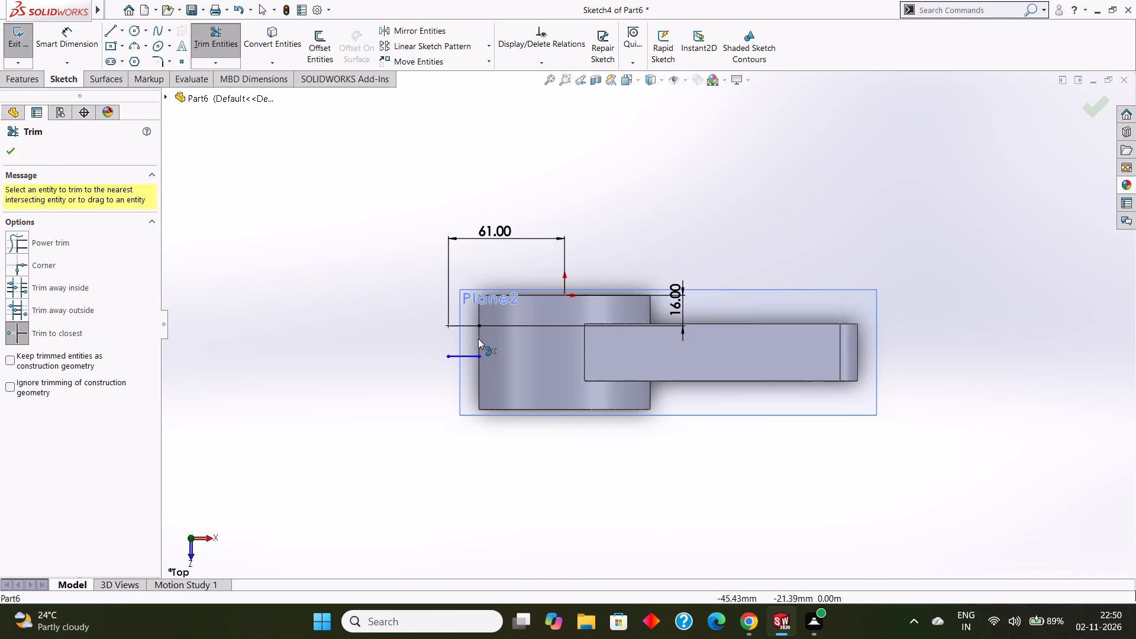
click(471, 357)
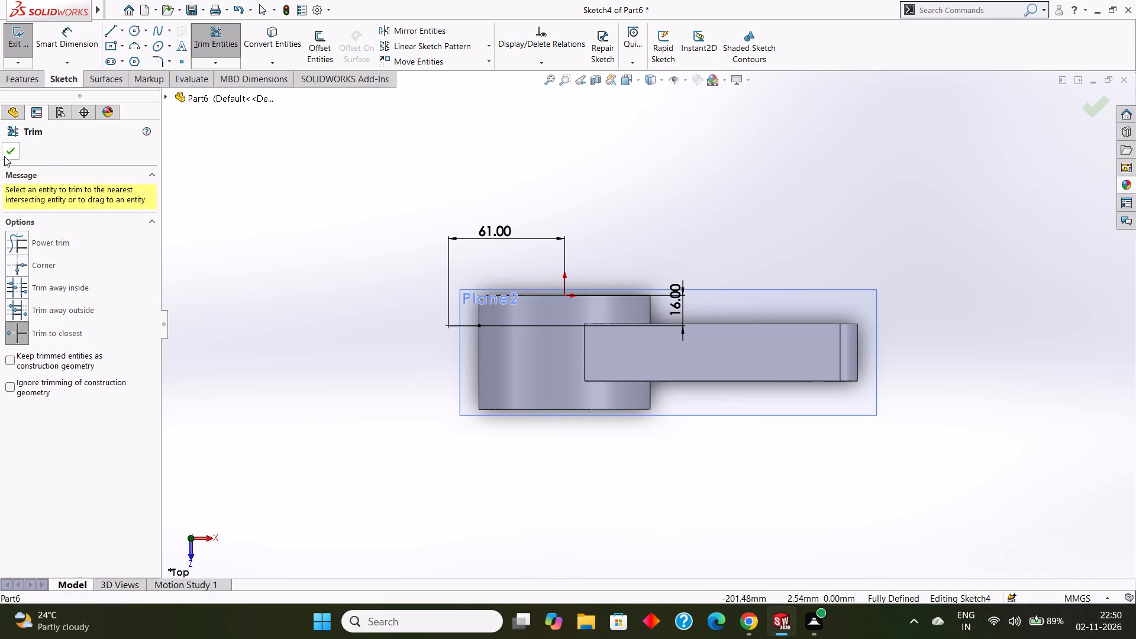
click(8, 147)
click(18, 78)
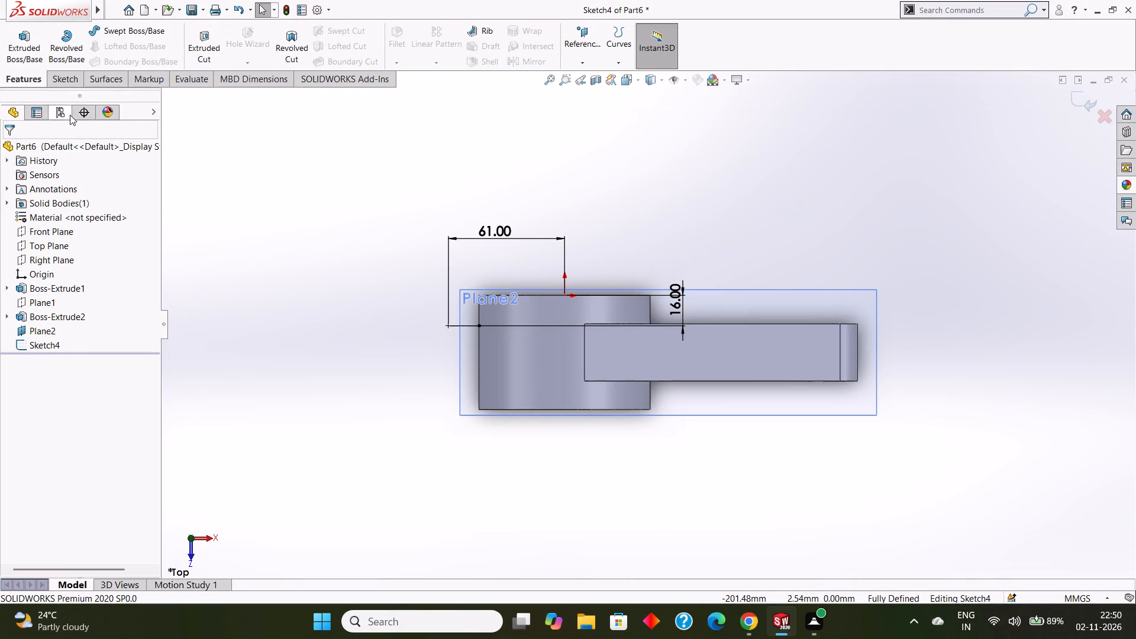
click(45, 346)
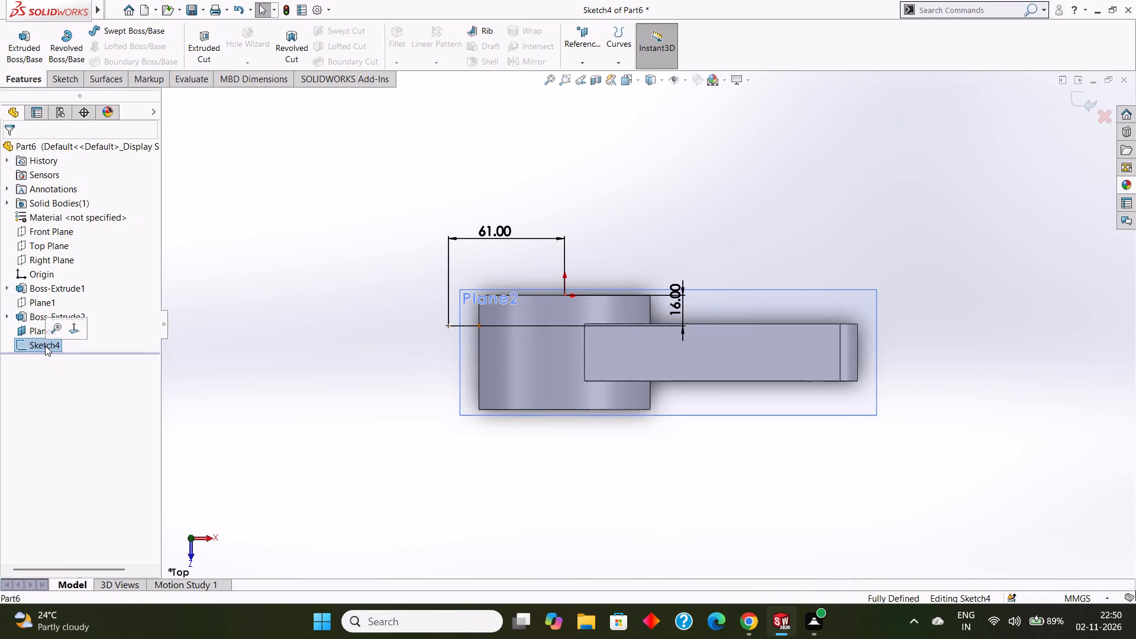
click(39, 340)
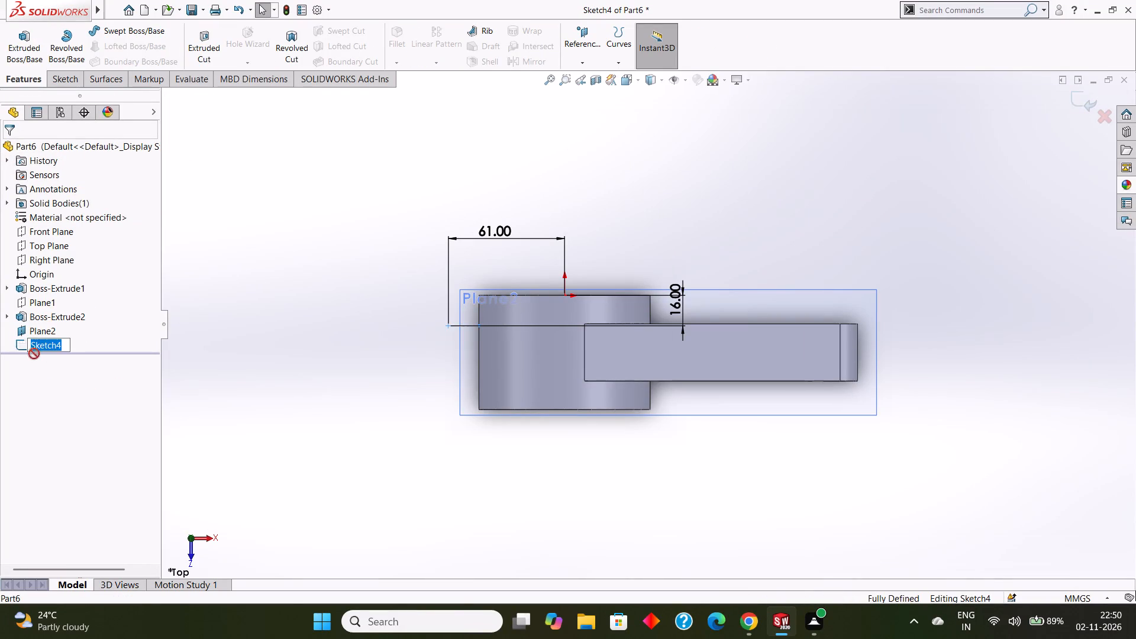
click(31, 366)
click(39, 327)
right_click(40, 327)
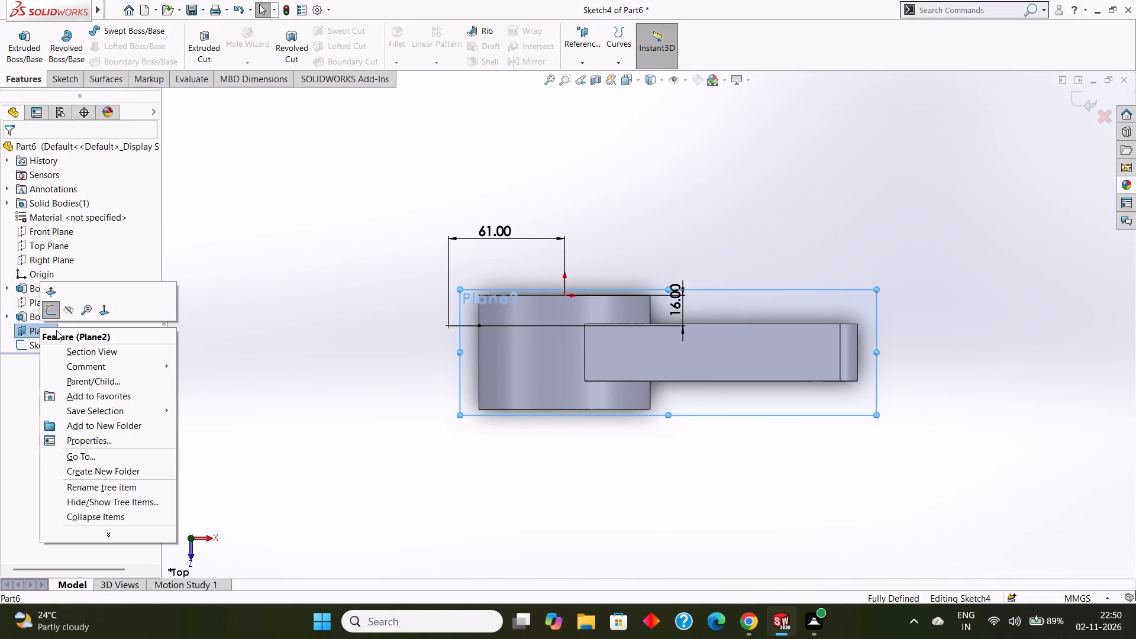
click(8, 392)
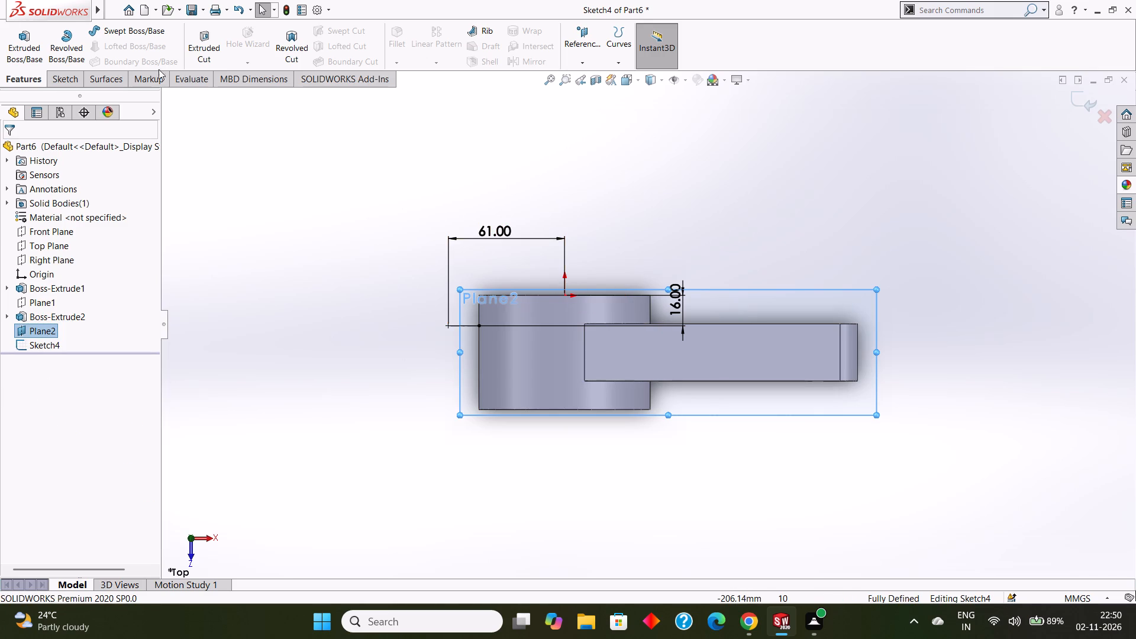
Trim away the remaining dimensioned sketch geometry beside the cylinder and exit the emptied sketch.
click(69, 78)
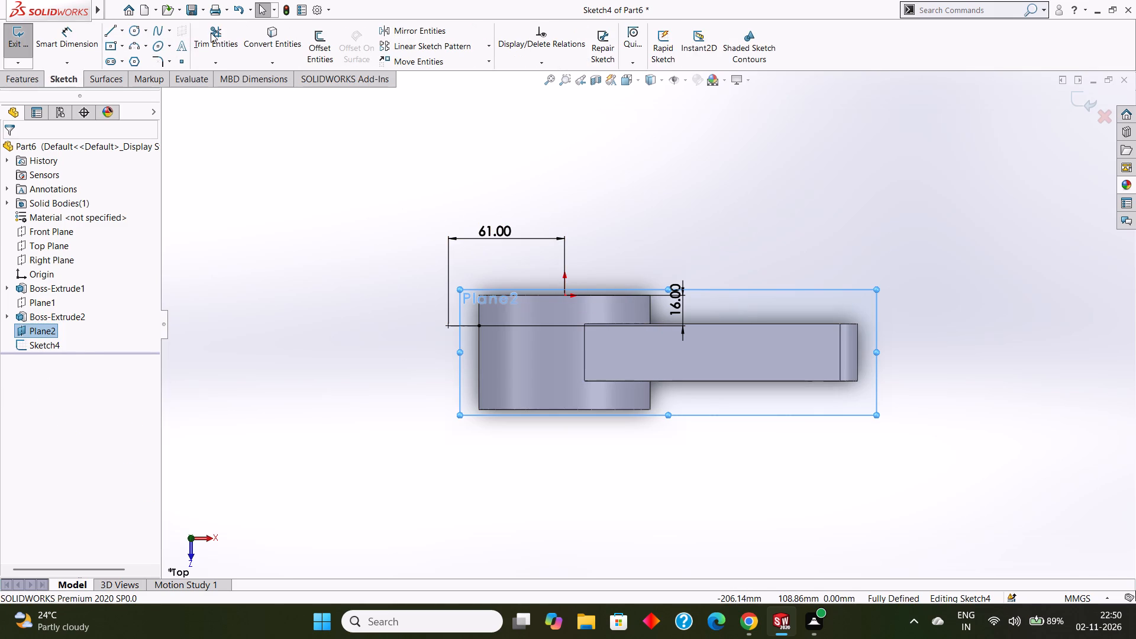
click(211, 33)
click(543, 294)
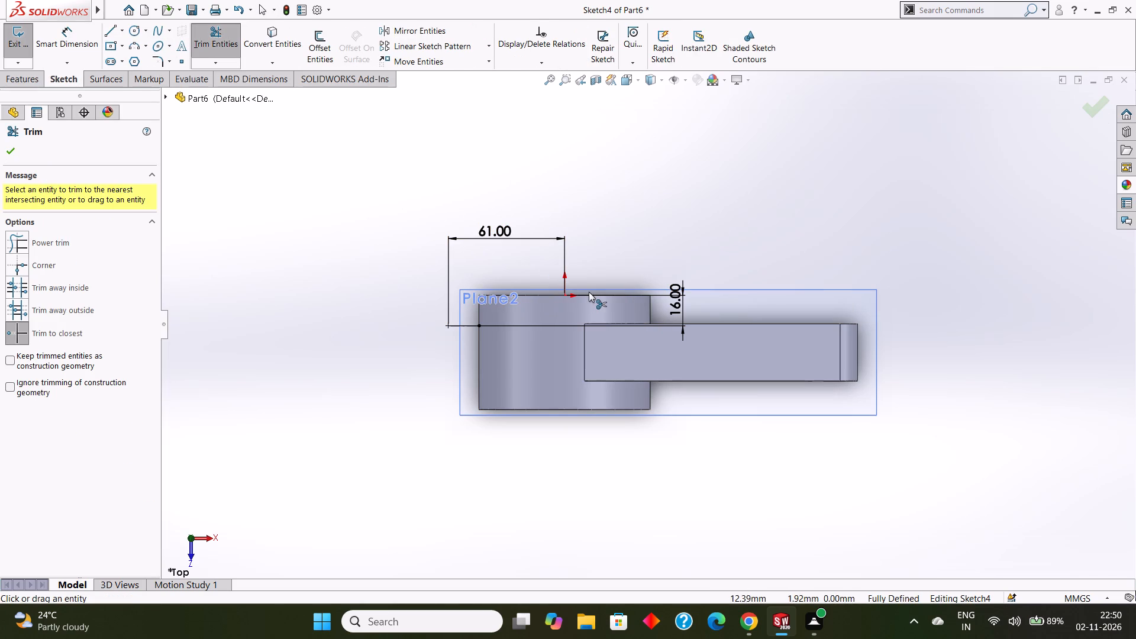
click(589, 292)
scroll(562, 295, down, 4)
click(617, 301)
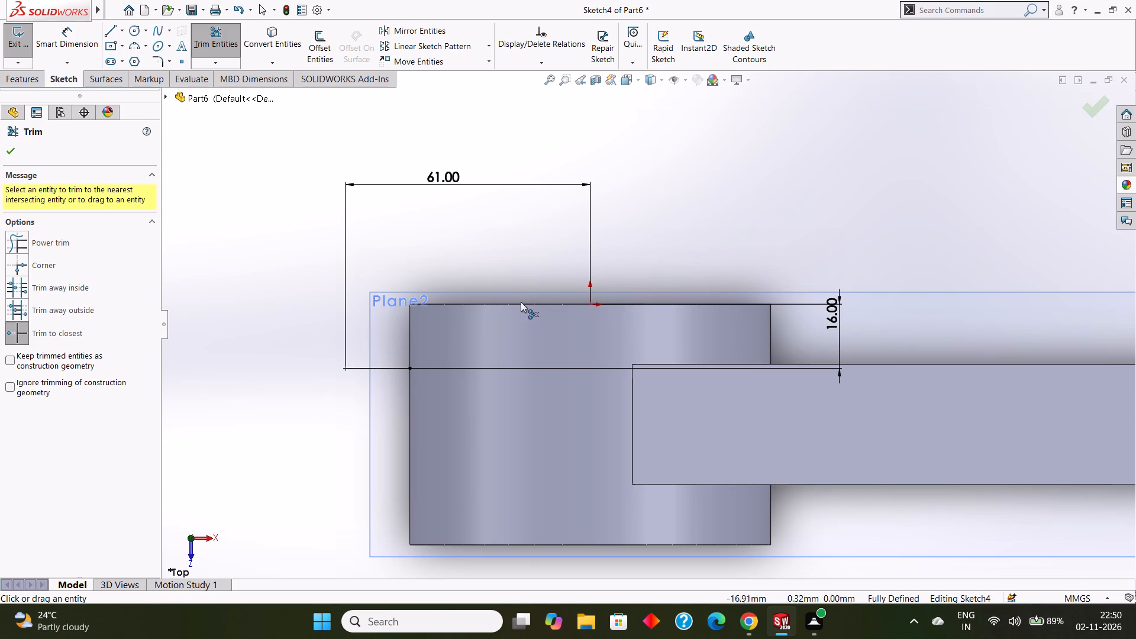
click(516, 299)
scroll(545, 323, up, 2)
click(483, 352)
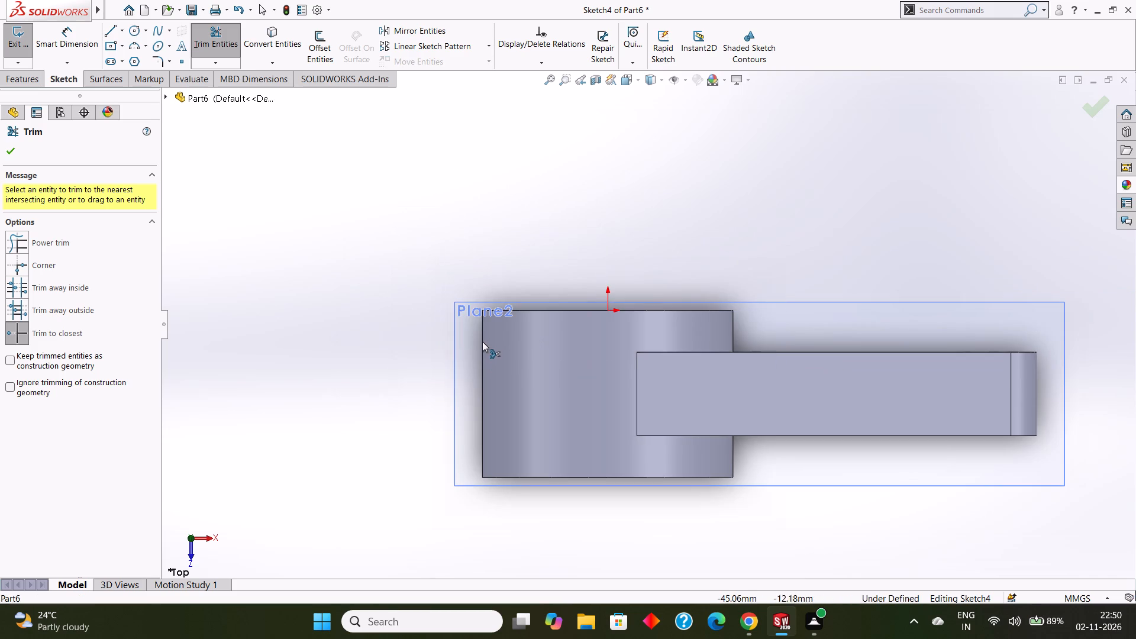
click(482, 339)
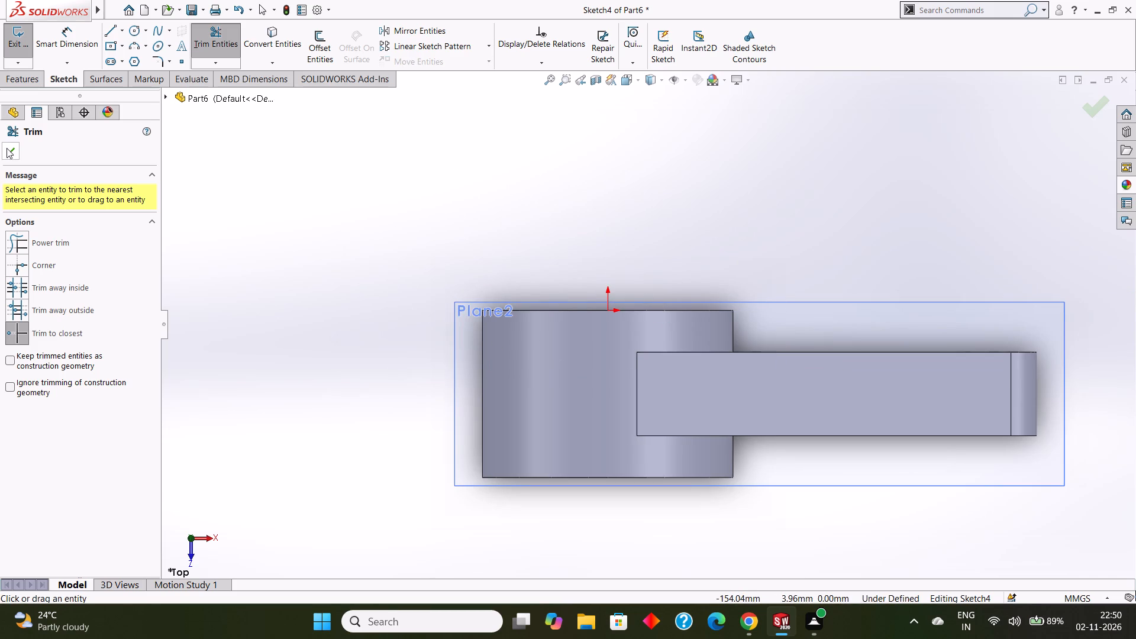
click(7, 141)
click(14, 151)
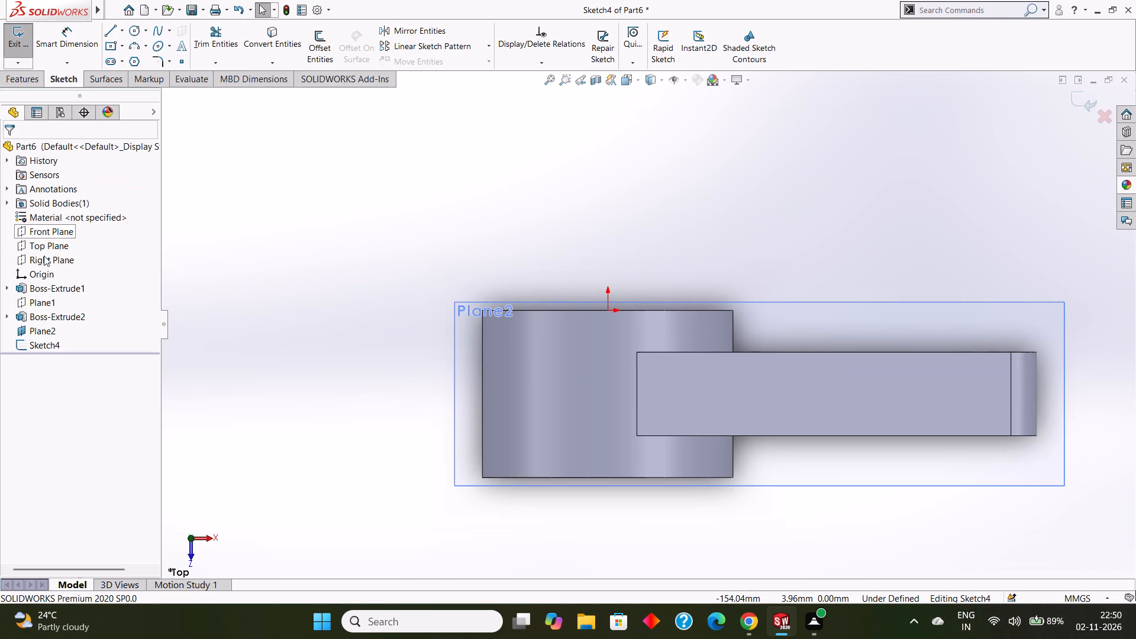
right_click(37, 332)
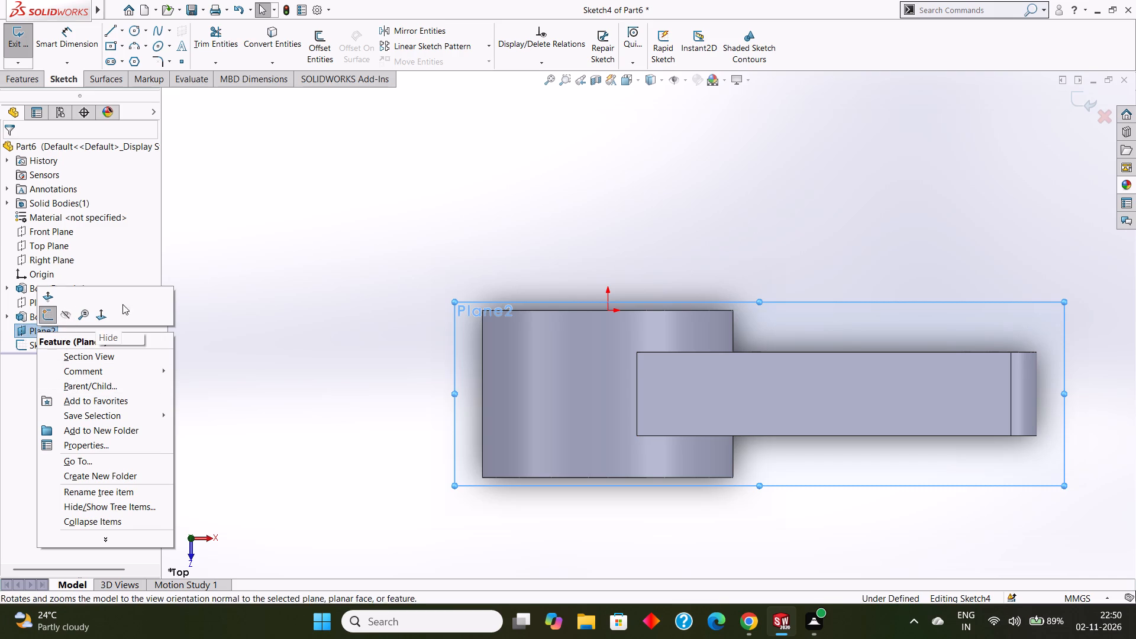
click(308, 242)
click(1074, 100)
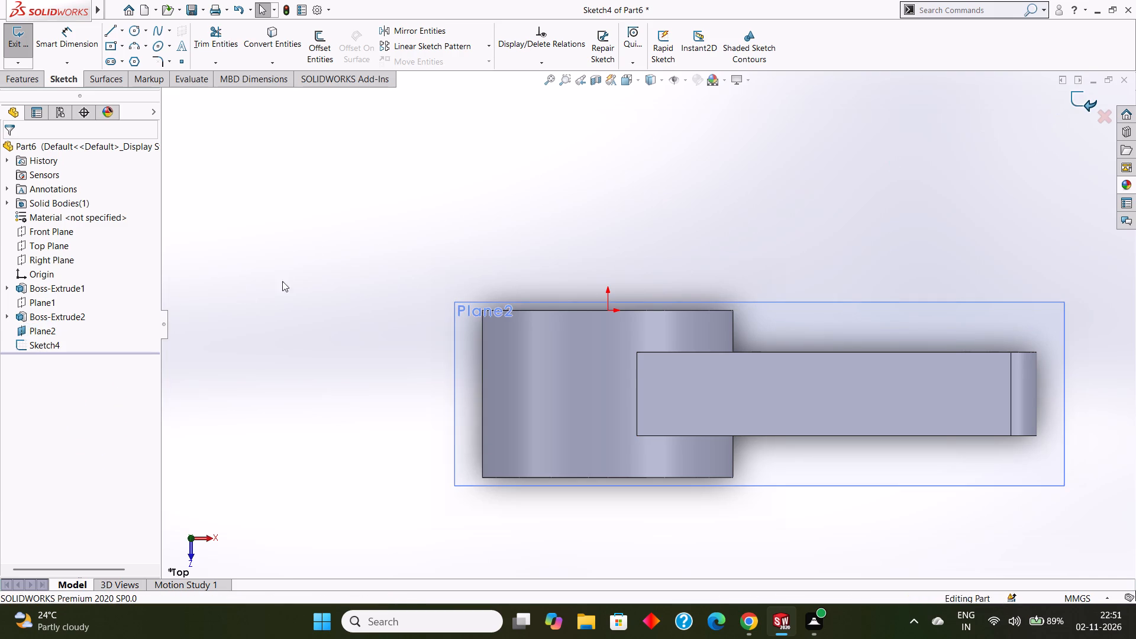
Delete the reference plane Plane2 from the part.
click(46, 328)
right_click(46, 328)
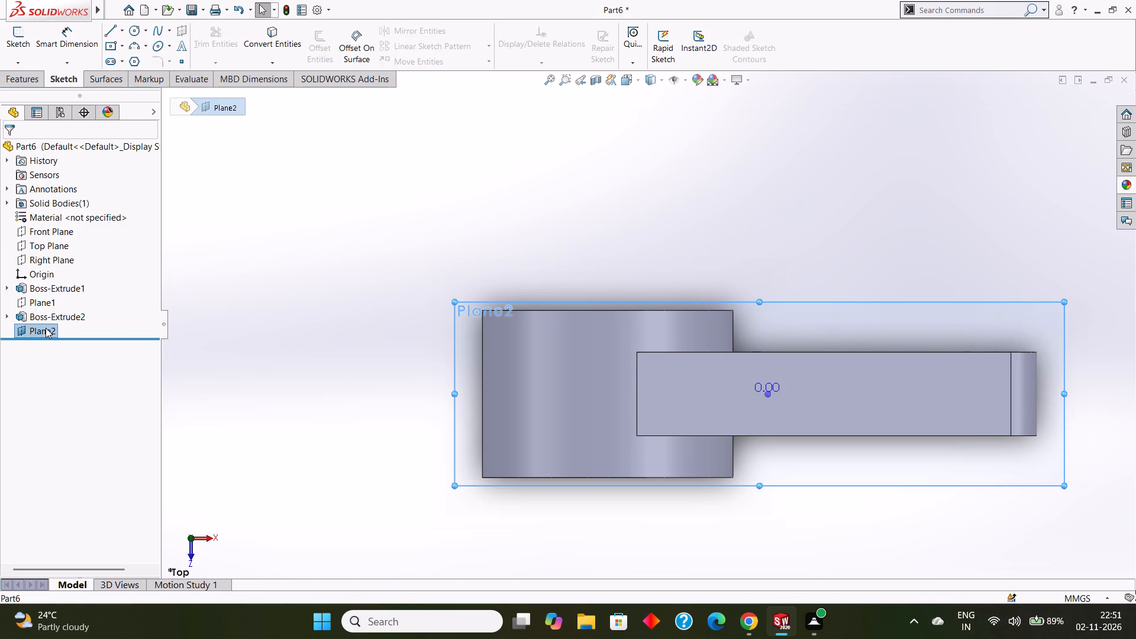
click(59, 437)
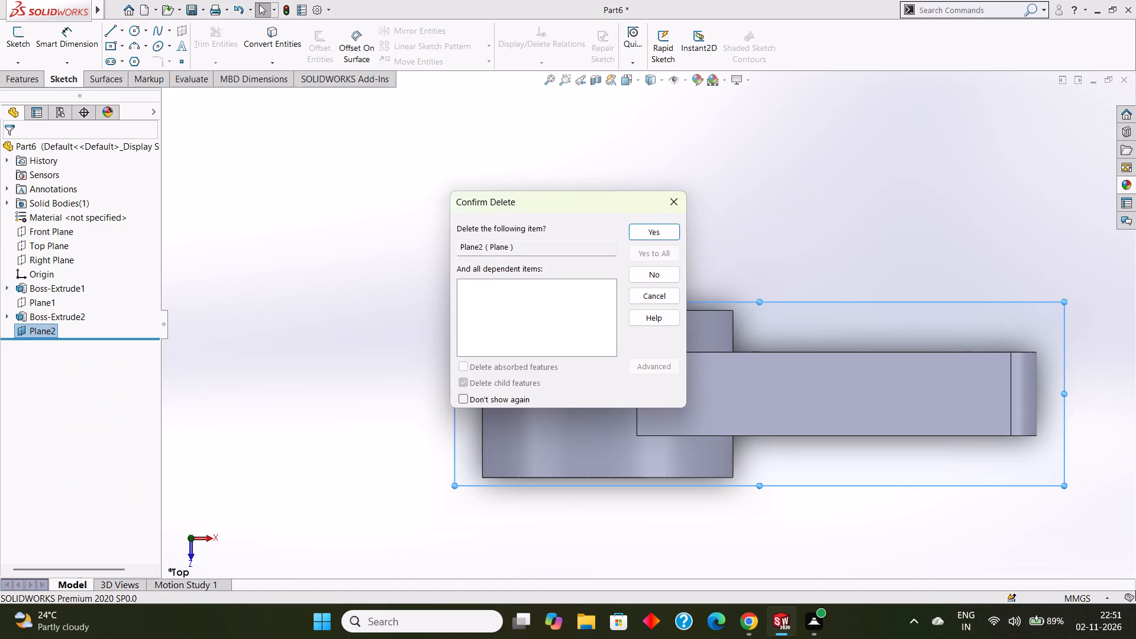
click(649, 228)
Examine the hollow cylinder and its tangent arm from several angles.
middle_drag(583, 234, 590, 166)
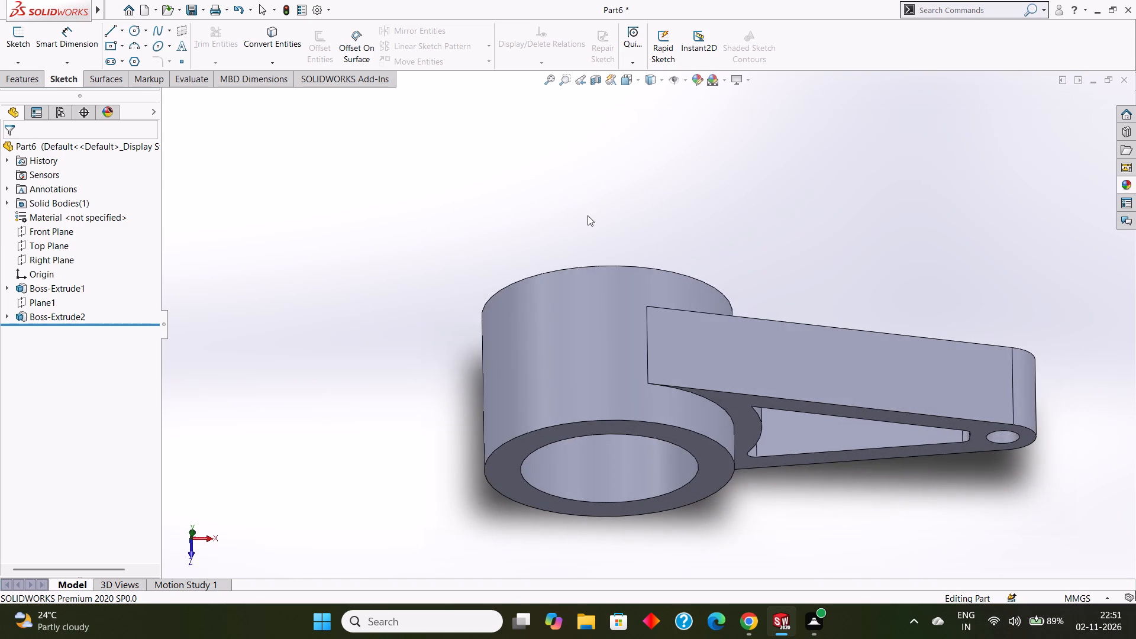
middle_drag(588, 216, 601, 193)
middle_drag(613, 215, 614, 197)
middle_drag(622, 202, 611, 198)
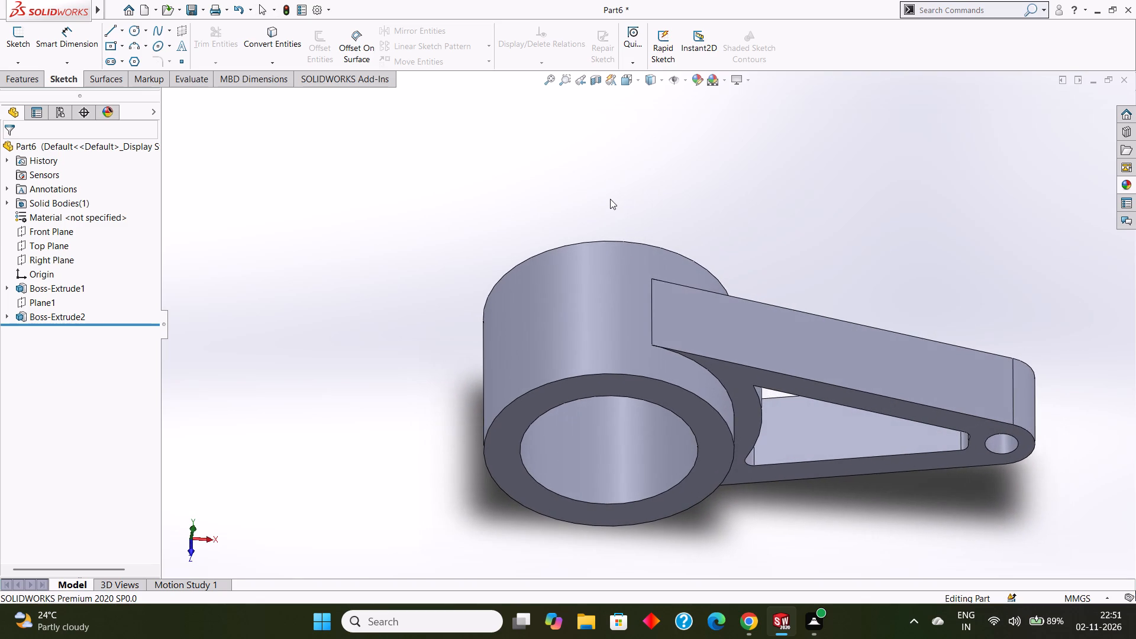
middle_drag(610, 199, 616, 204)
middle_click(622, 205)
middle_drag(635, 205, 634, 199)
middle_click(632, 202)
middle_drag(643, 206, 635, 202)
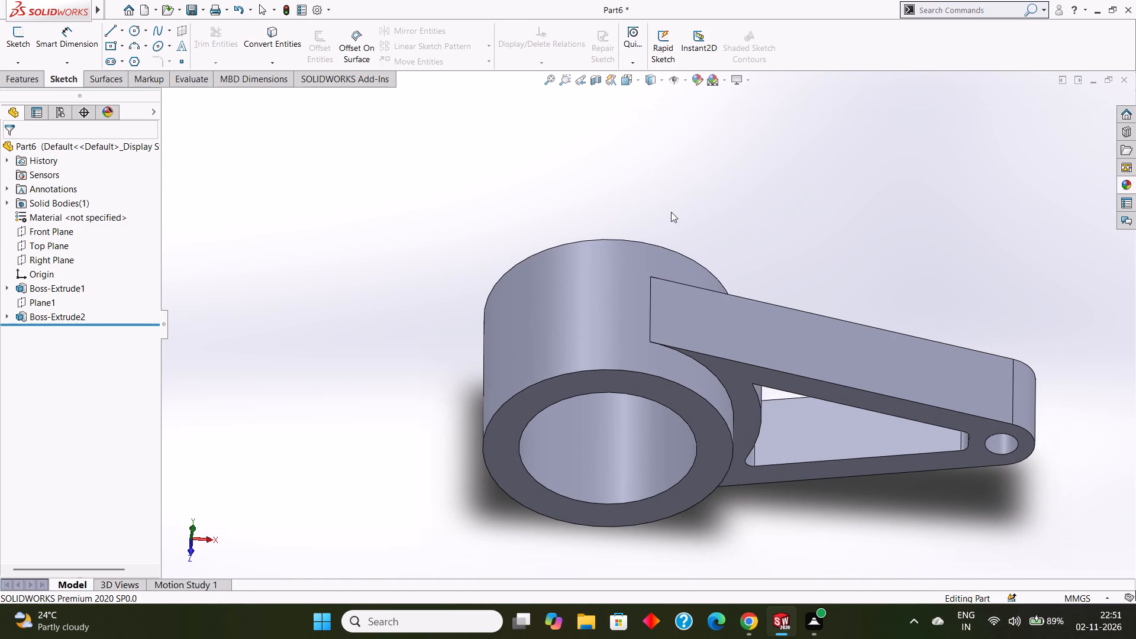
middle_drag(669, 209, 664, 200)
middle_drag(668, 203, 667, 199)
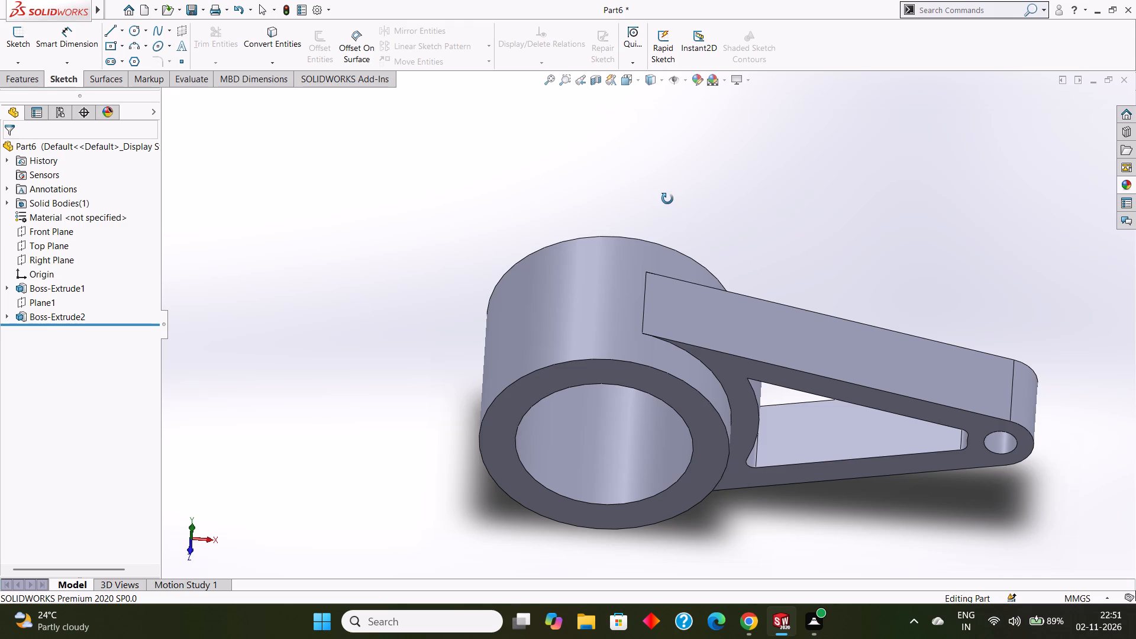
middle_drag(667, 199, 673, 202)
middle_click(674, 203)
middle_drag(673, 202, 679, 208)
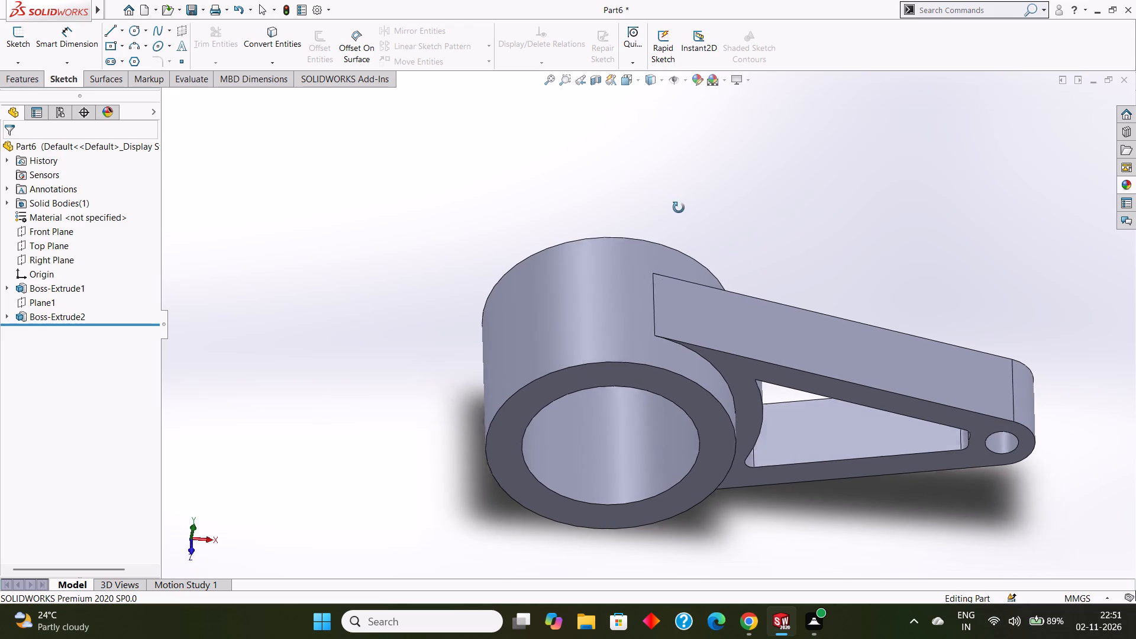
middle_drag(679, 208, 680, 211)
middle_drag(684, 210, 676, 204)
middle_drag(689, 202, 688, 206)
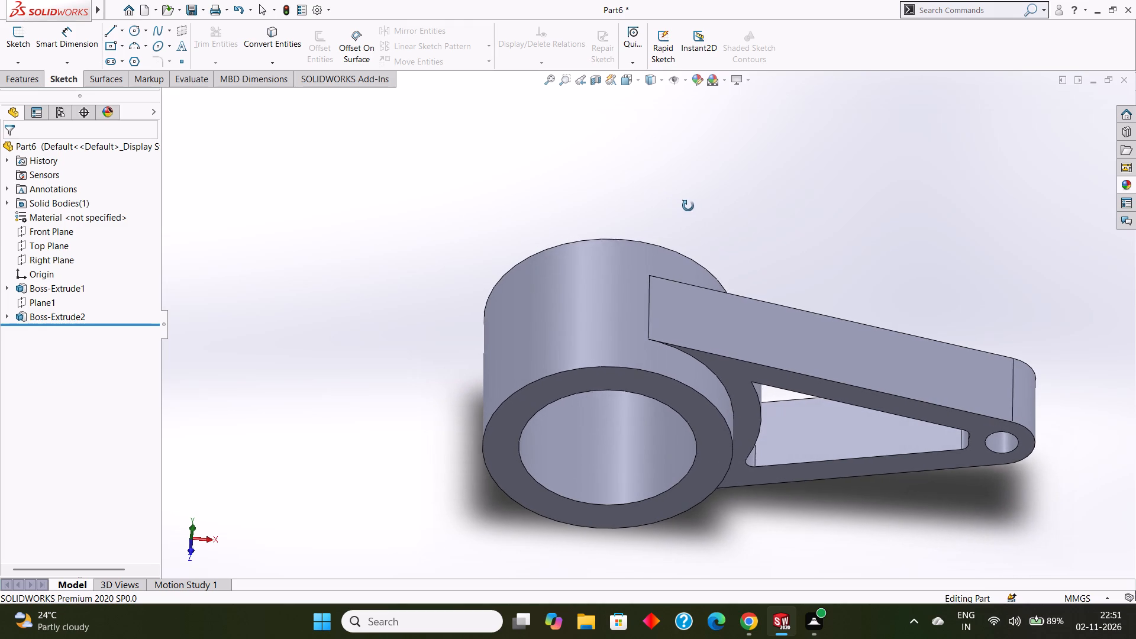
middle_drag(688, 206, 680, 202)
middle_drag(675, 202, 680, 209)
middle_drag(670, 202, 644, 179)
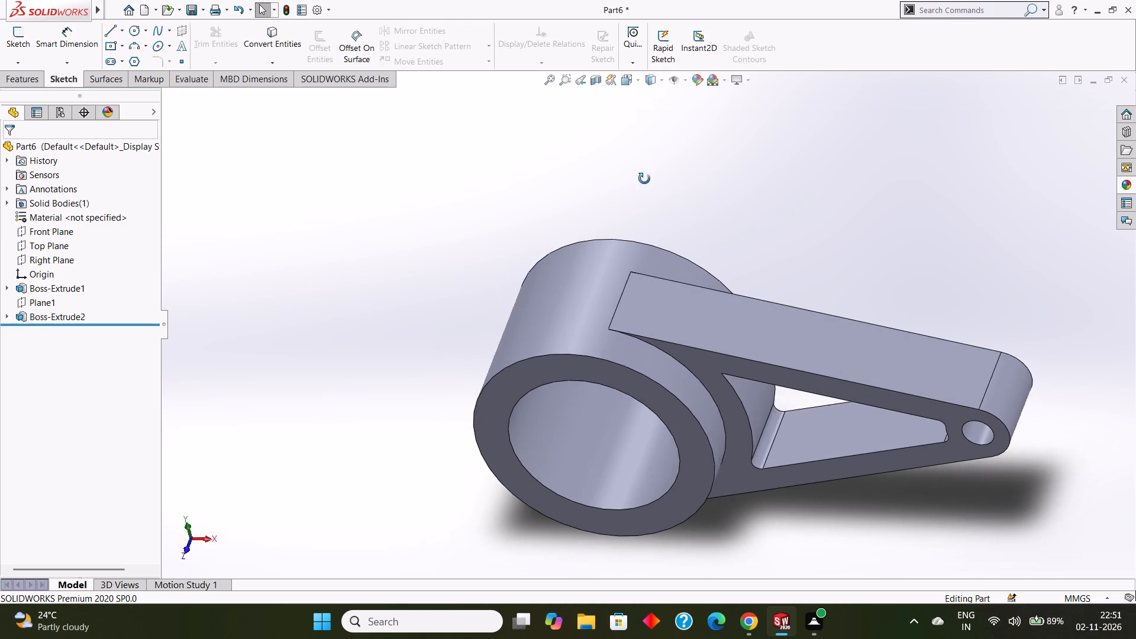
middle_drag(644, 179, 669, 179)
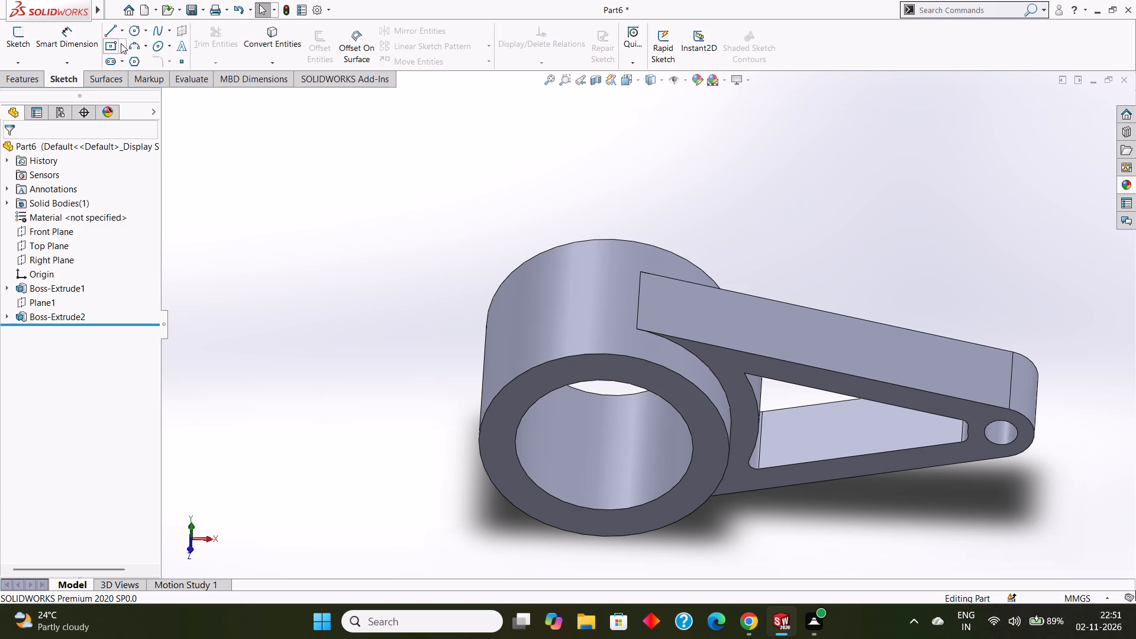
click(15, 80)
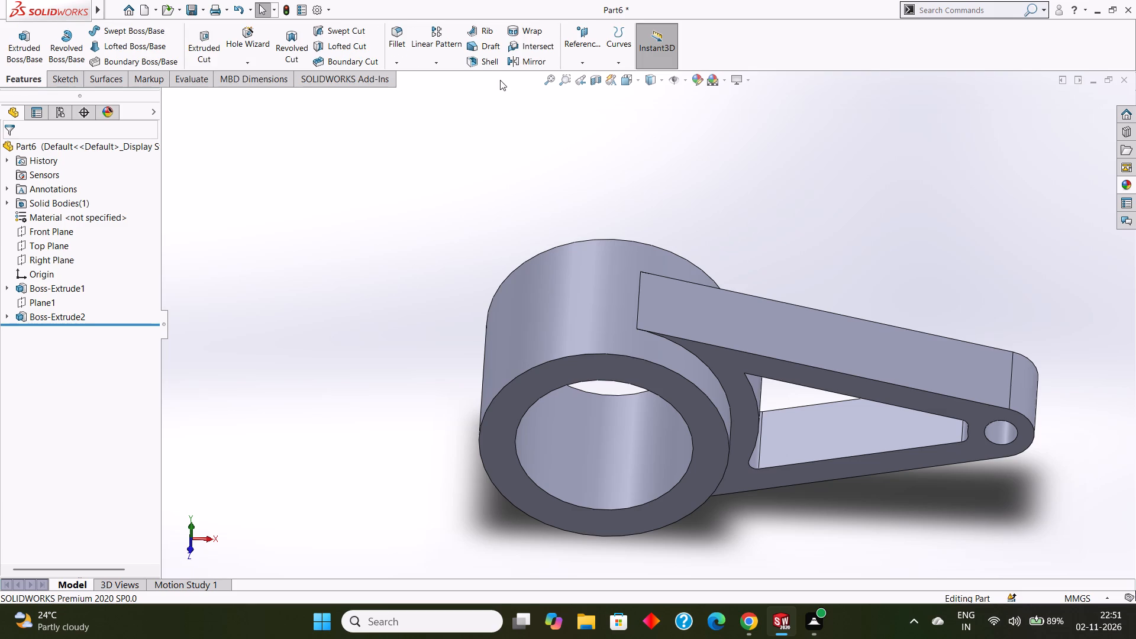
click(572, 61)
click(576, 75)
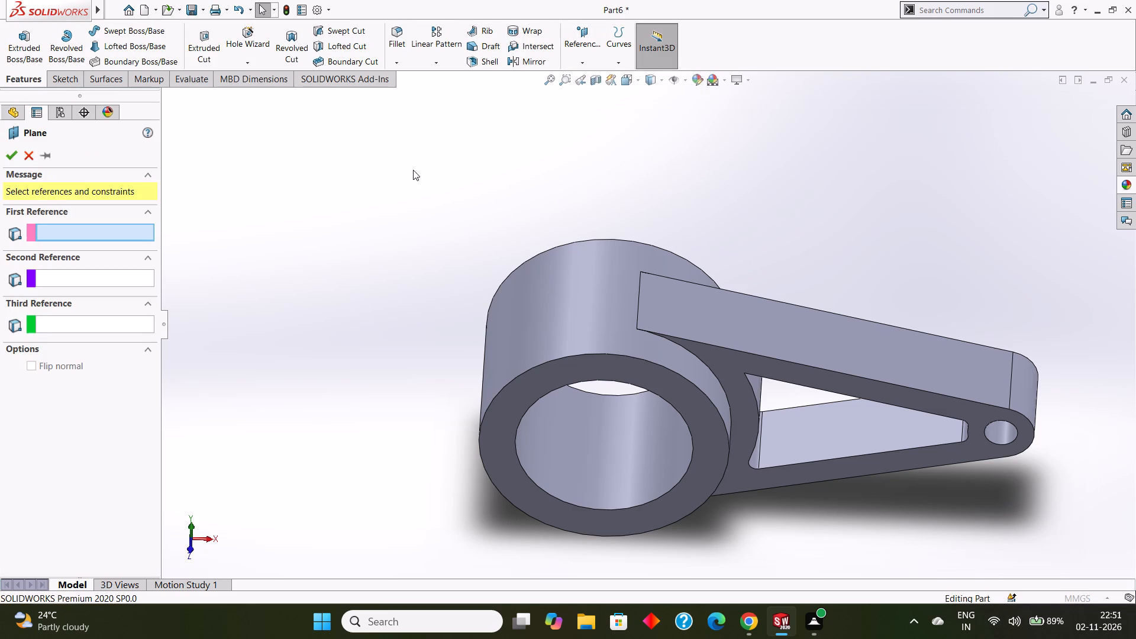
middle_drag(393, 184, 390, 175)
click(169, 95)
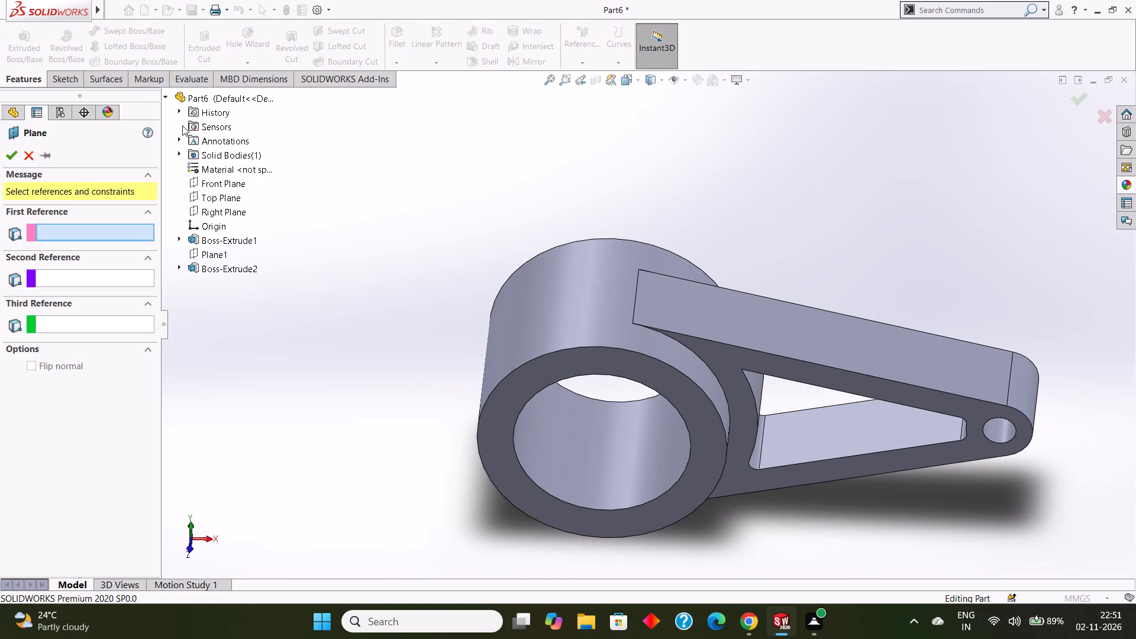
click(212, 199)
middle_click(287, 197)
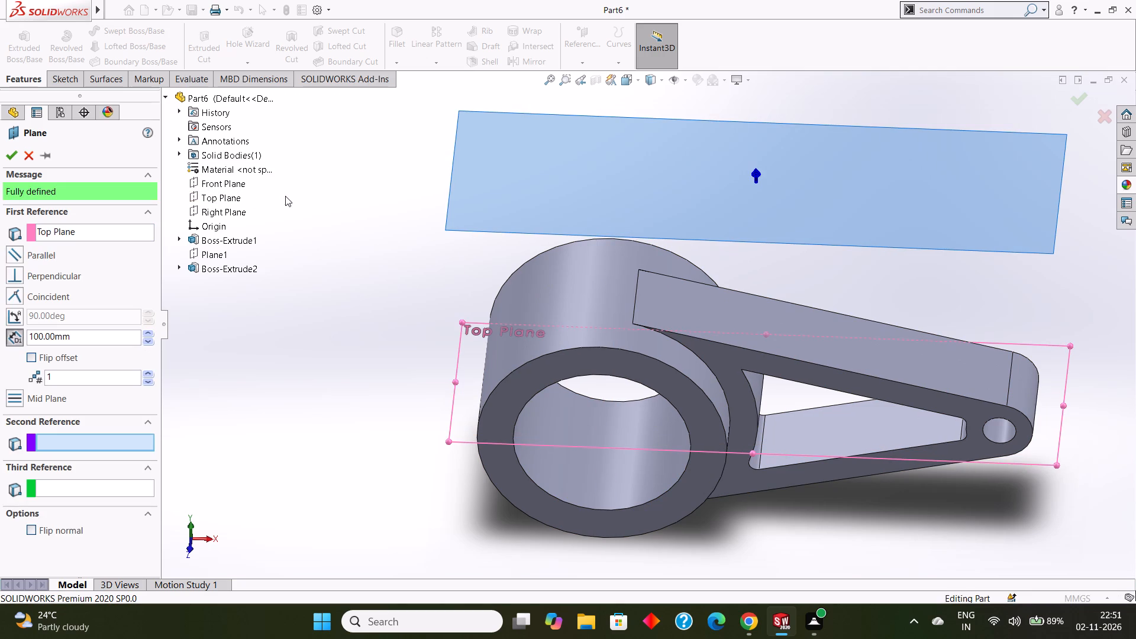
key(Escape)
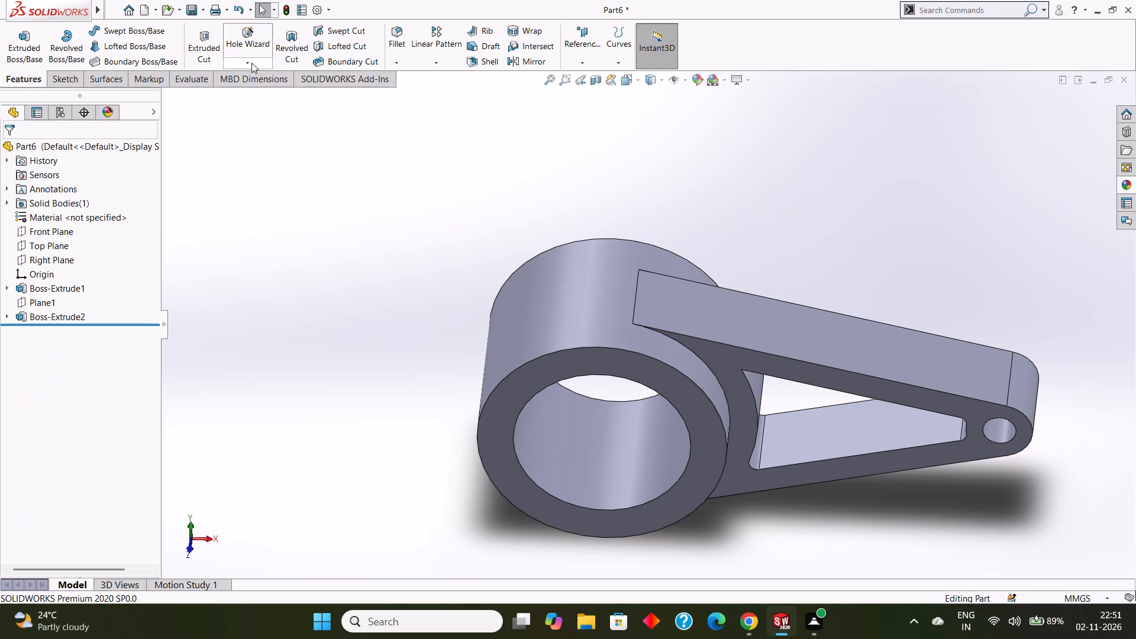
Create a reference plane parallel to the Front Plane at an offset of 33 mm.
click(579, 62)
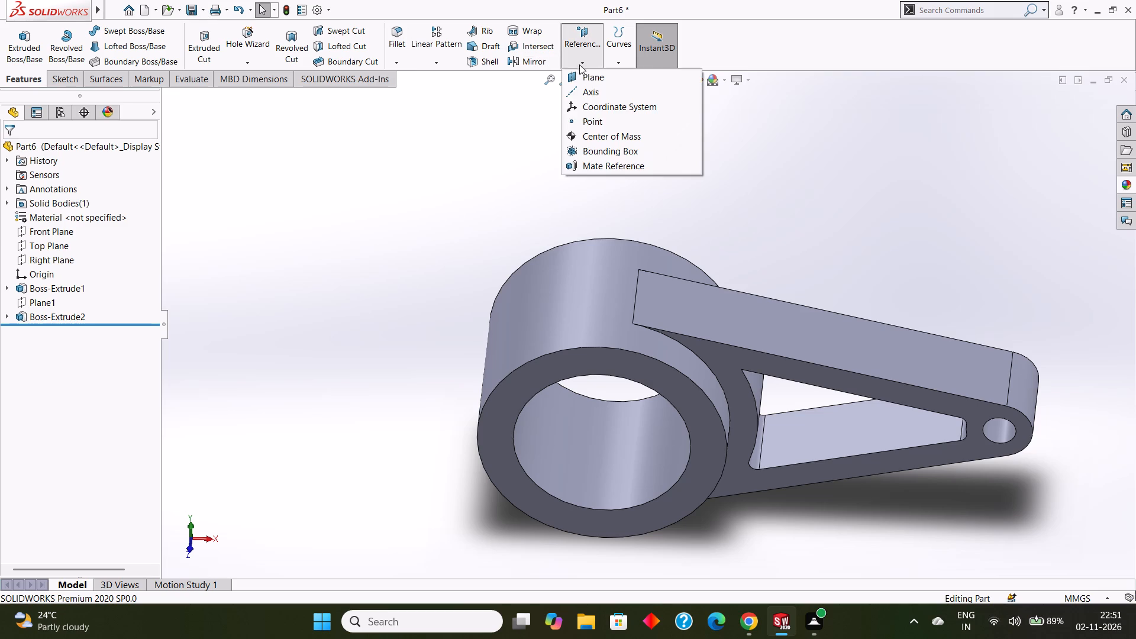
click(582, 73)
click(208, 179)
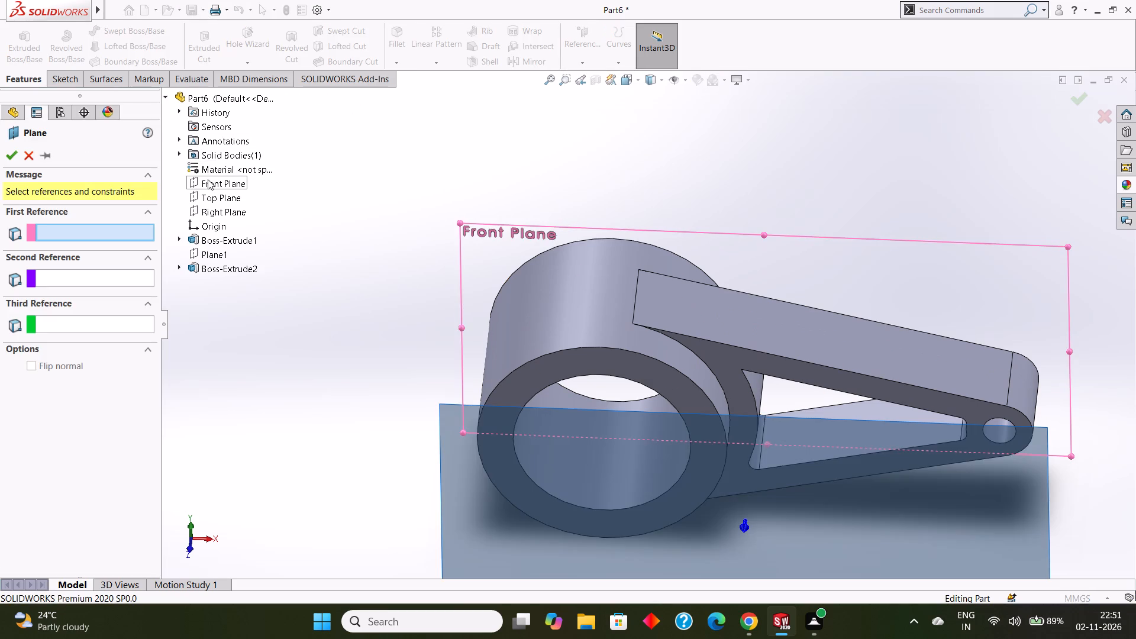
middle_drag(315, 200, 413, 218)
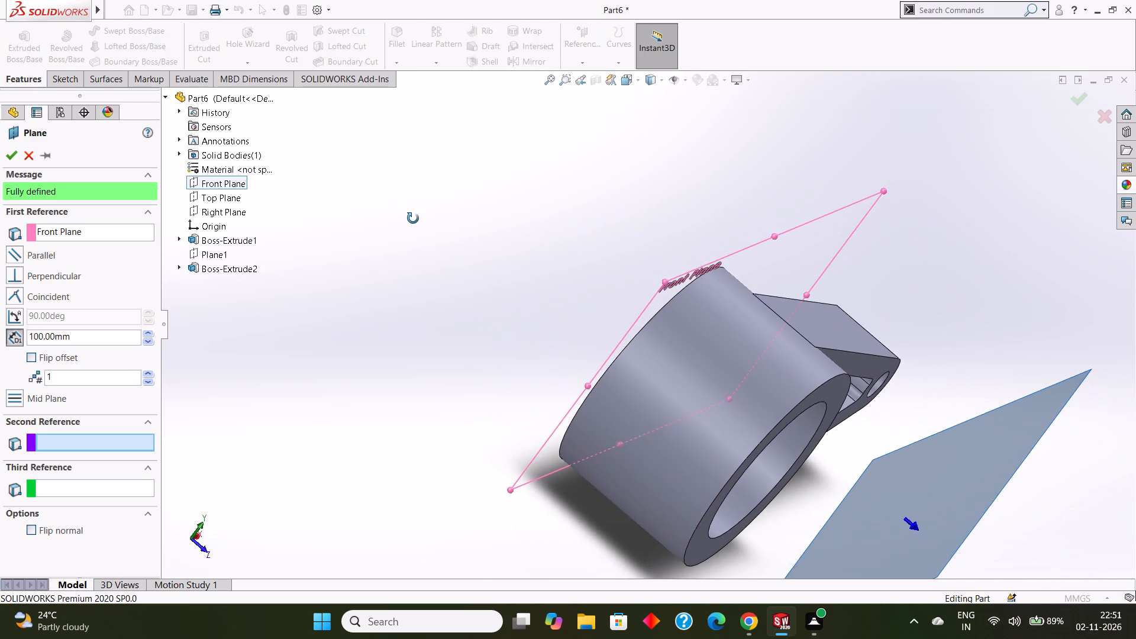
middle_drag(413, 218, 406, 200)
middle_drag(409, 195, 370, 240)
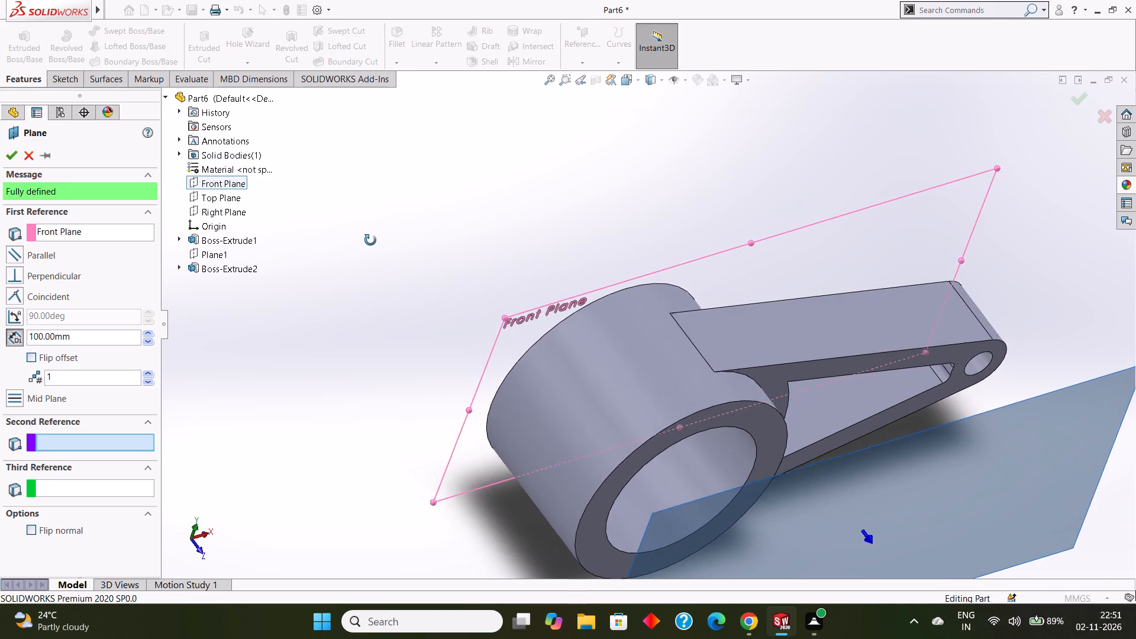
middle_drag(370, 240, 387, 195)
middle_drag(396, 204, 390, 202)
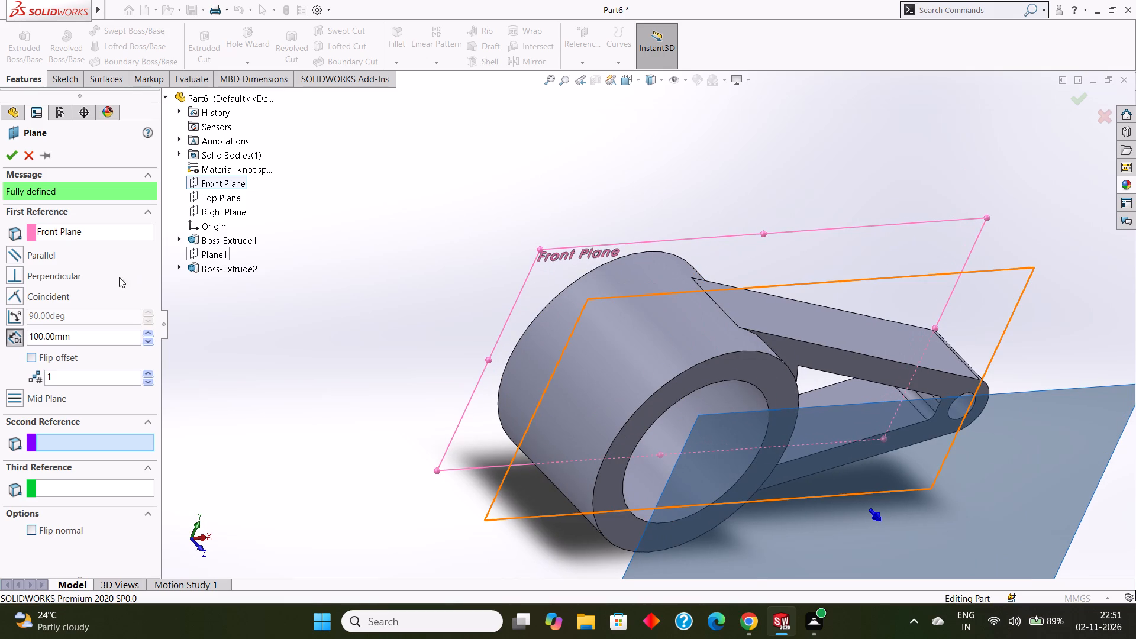
click(76, 328)
click(93, 338)
drag(123, 341, 24, 333)
key(BackSpace)
text(33)
key(Return)
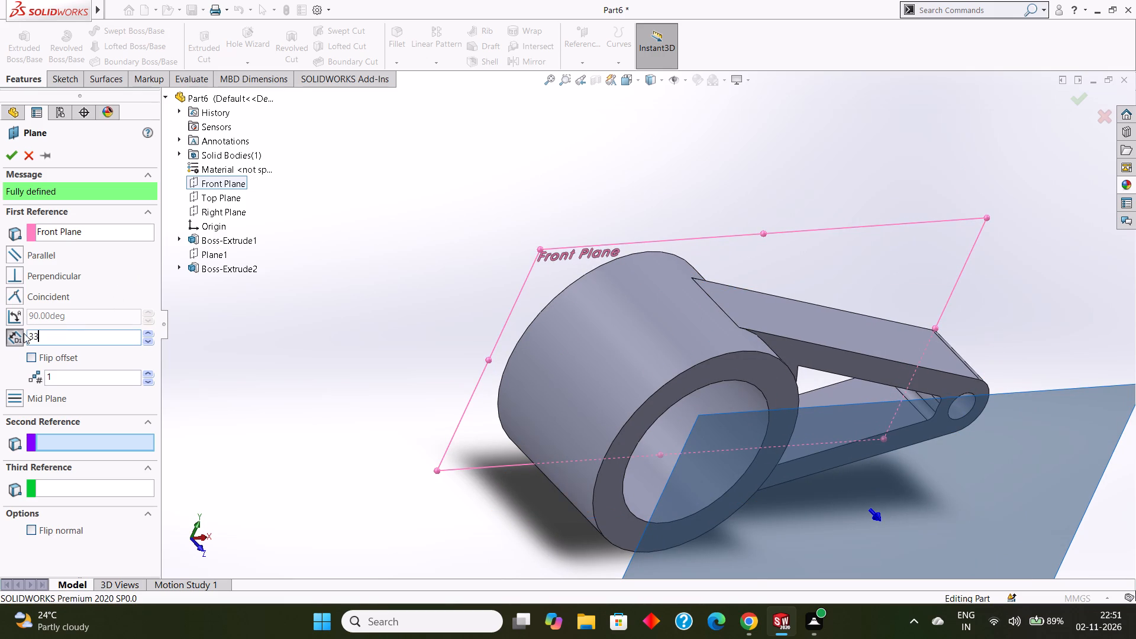
click(12, 160)
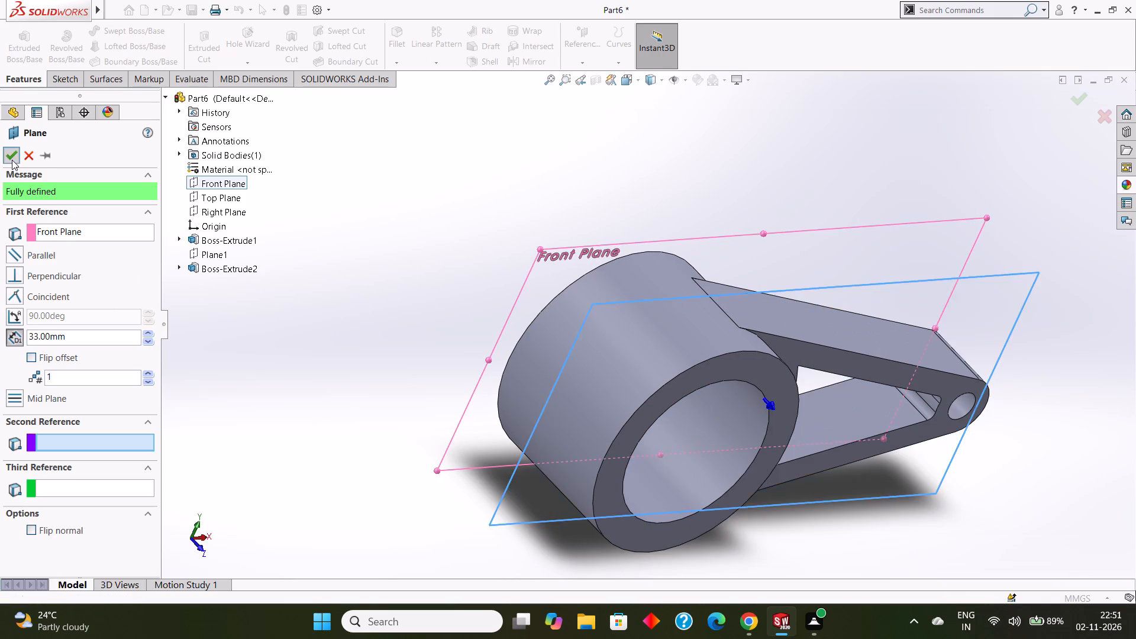
Open a new sketch on the reference plane offset 33 mm and view it face-on.
middle_drag(615, 220, 602, 164)
middle_drag(679, 220, 647, 184)
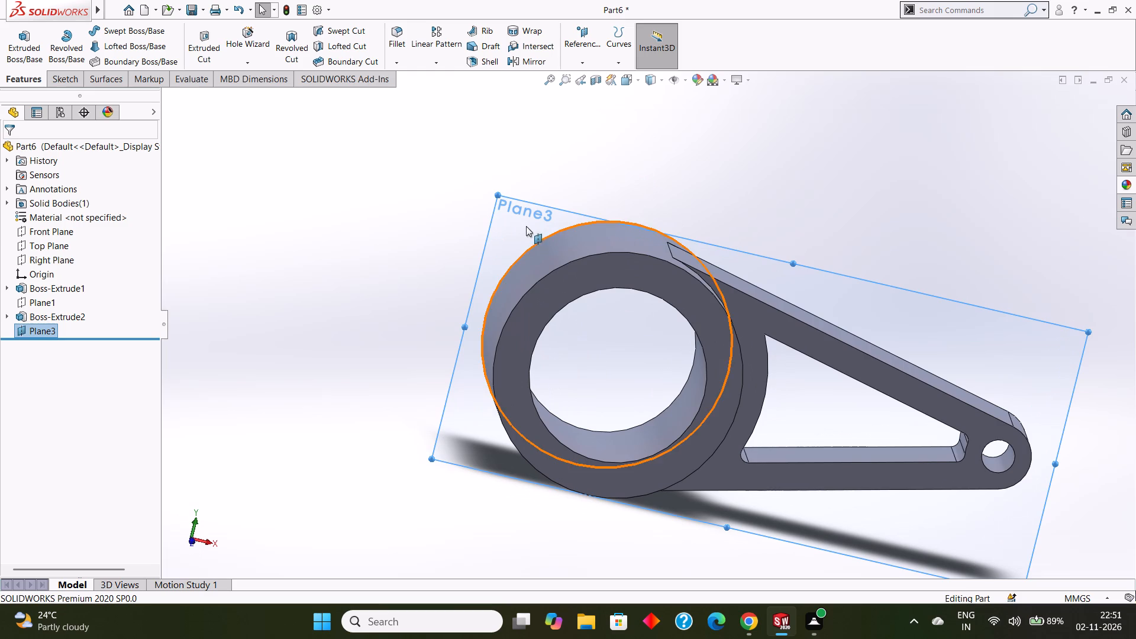
click(523, 222)
click(582, 191)
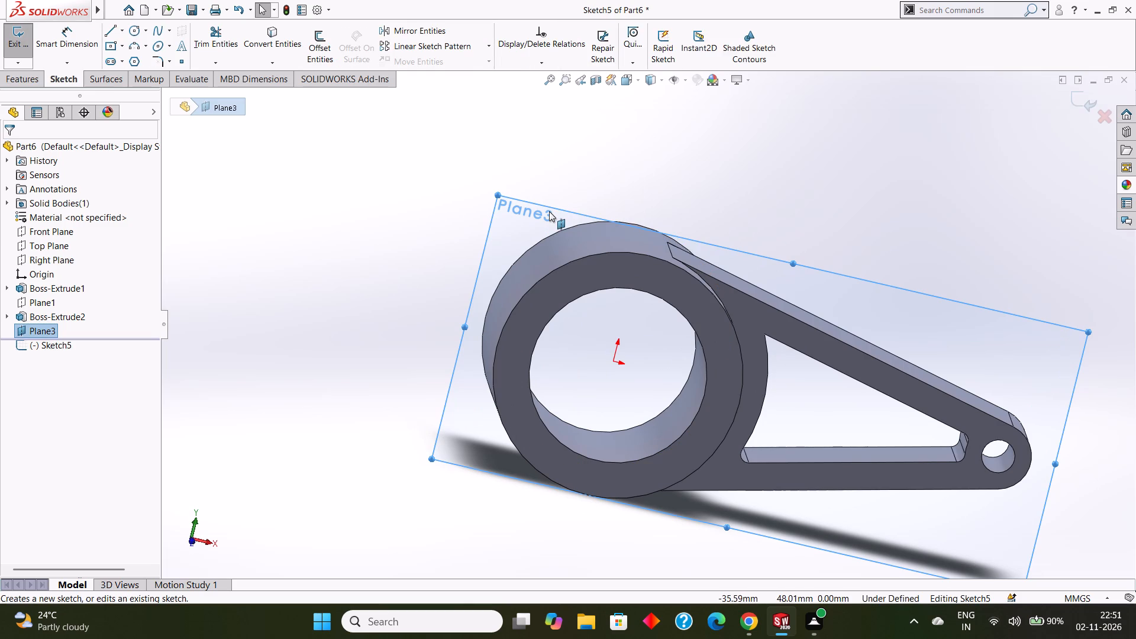
key(ctrl+8)
Draw a horizontal centreline from the origin to the cylinder's outer edge, then extend it outward by a 16 mm segment.
scroll(335, 276, up, 1)
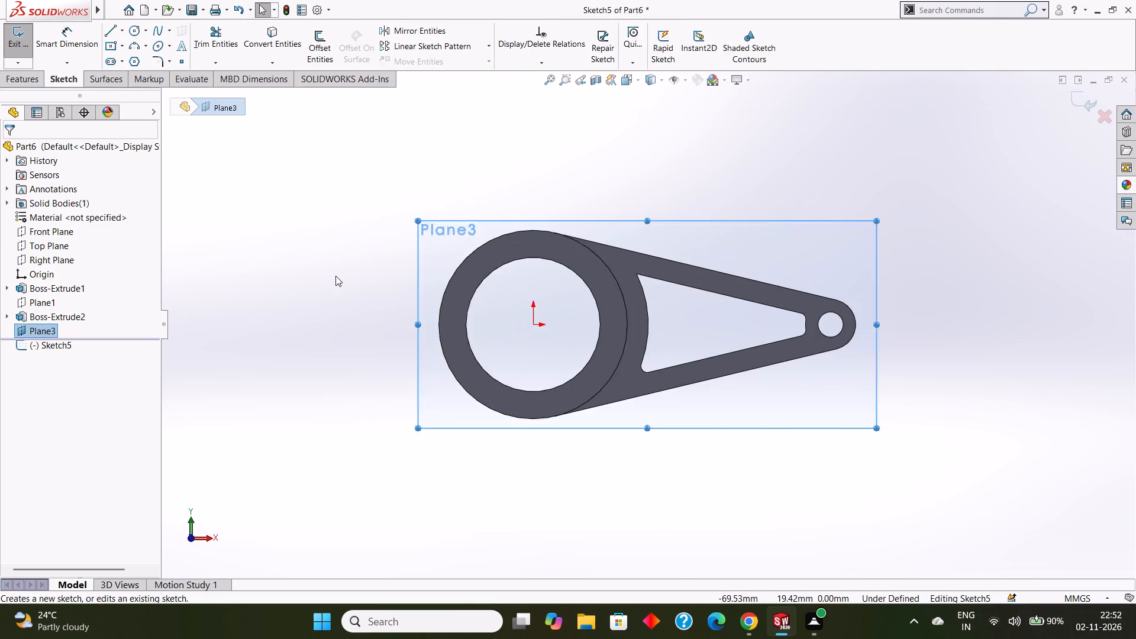
scroll(335, 276, up, 1)
scroll(434, 247, down, 2)
scroll(556, 308, down, 1)
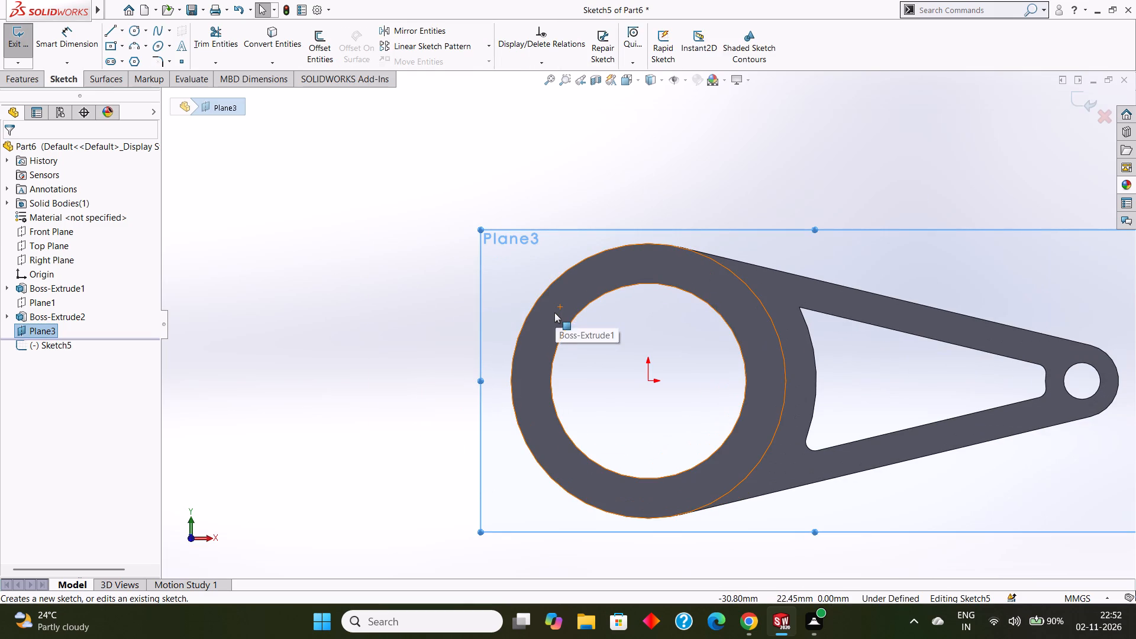
click(124, 28)
click(137, 58)
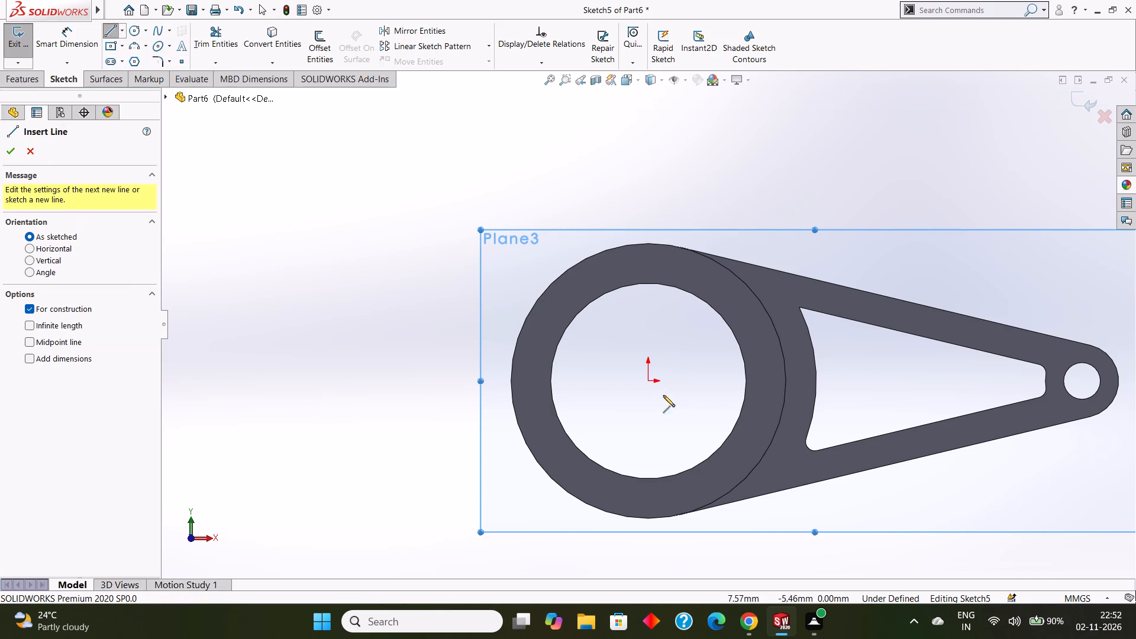
click(648, 382)
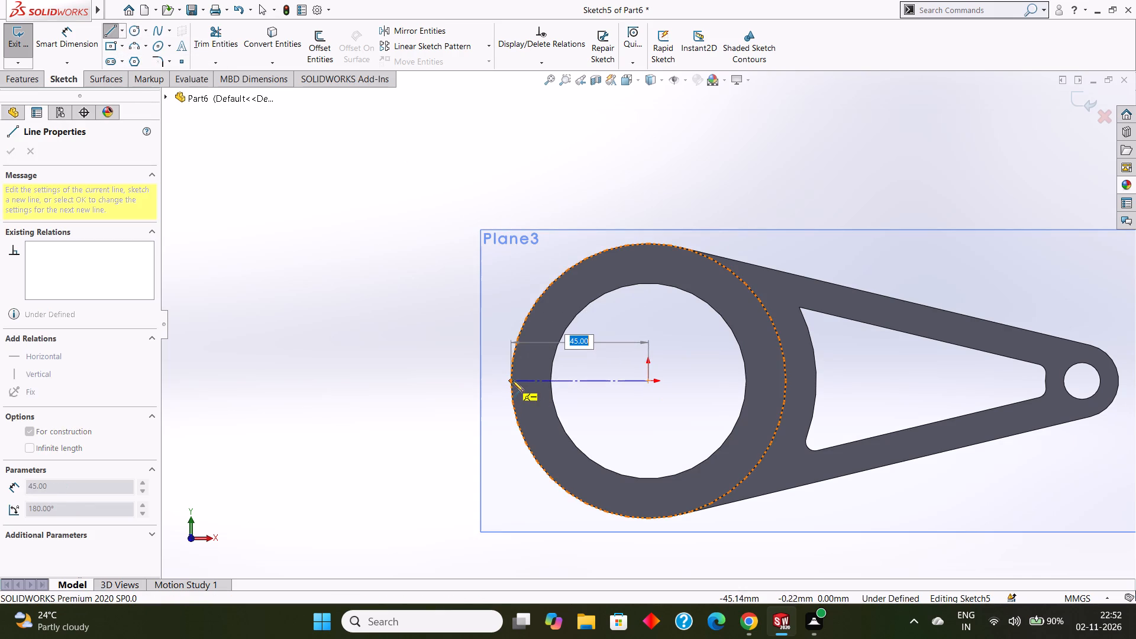
click(514, 380)
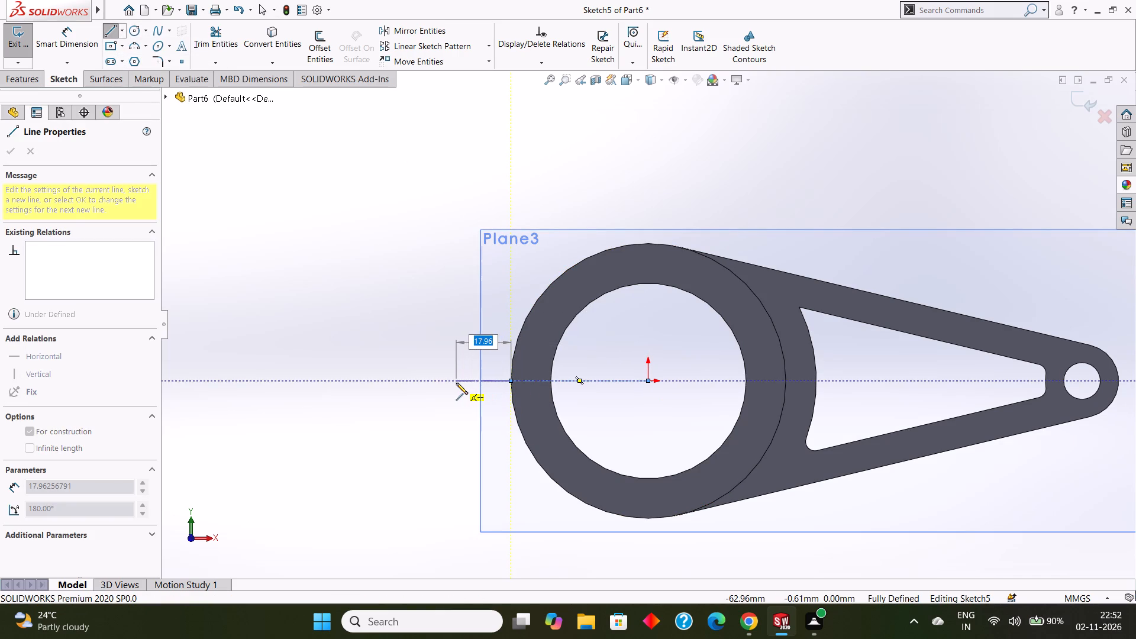
text(16)
key(Return)
key(Escape)
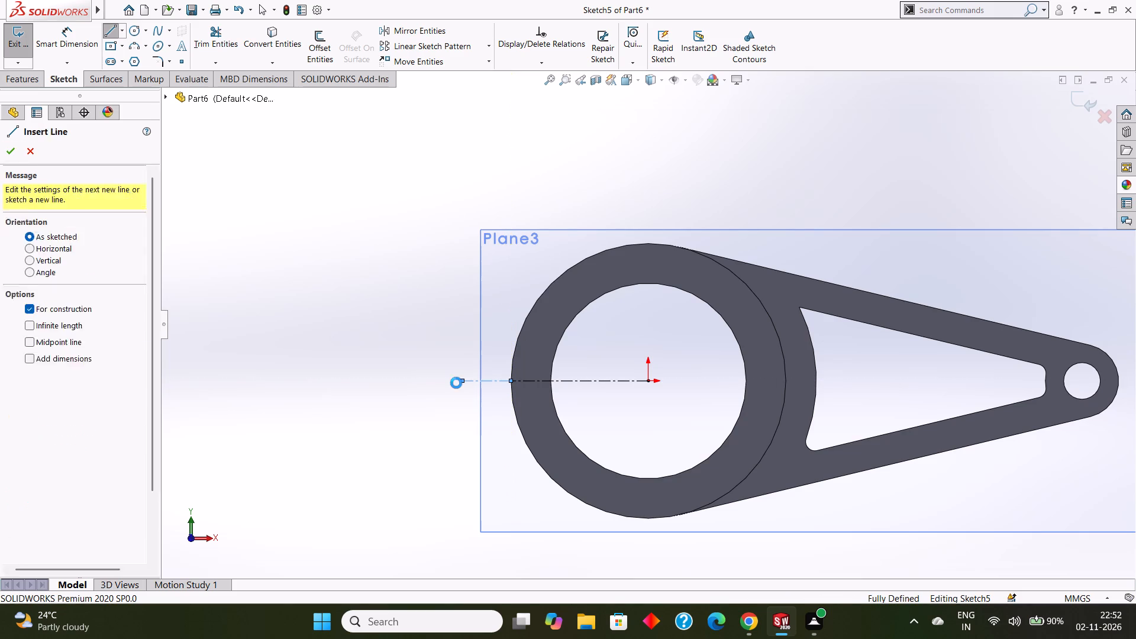
Draw a circle about 32 mm in diameter, centred on the centreline's outer end and reaching the cylinder's outer edge.
click(129, 25)
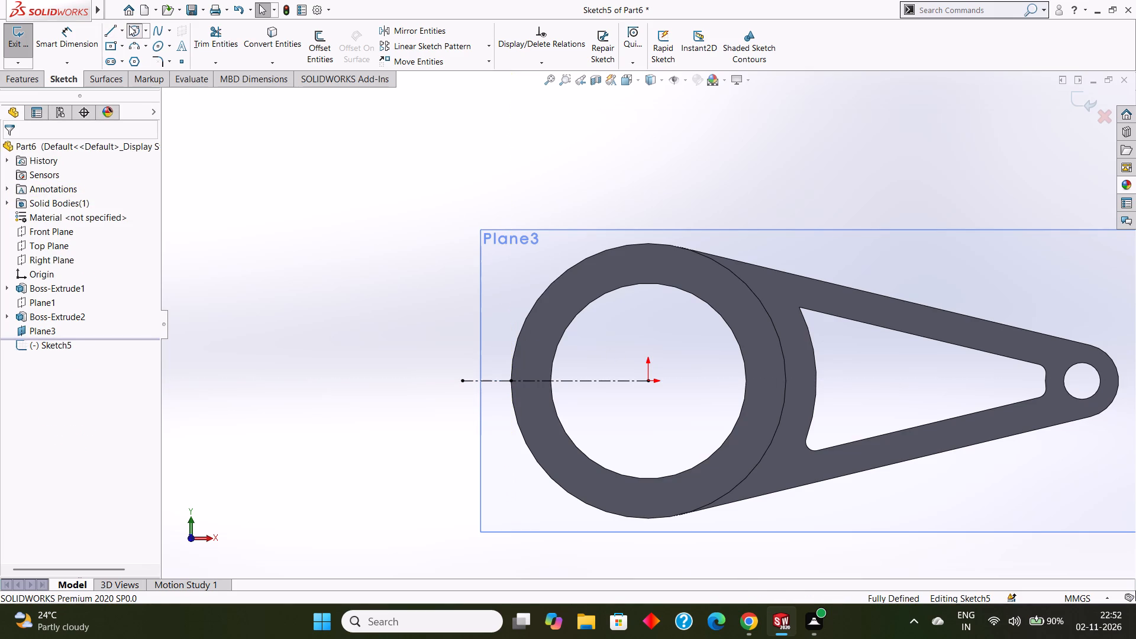
drag(462, 382, 495, 401)
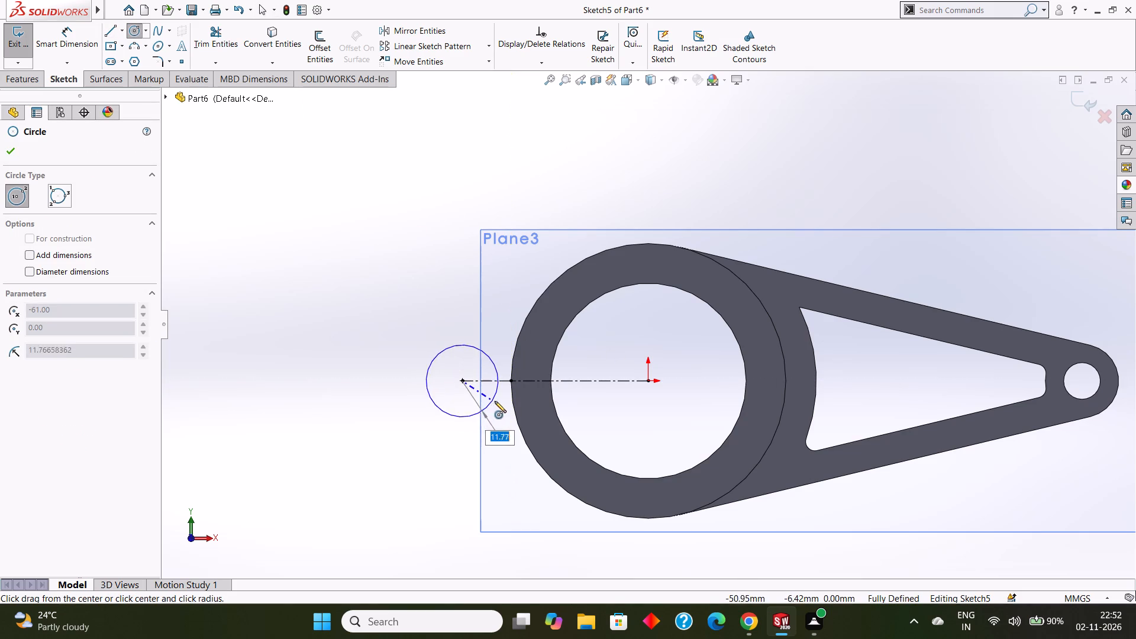
drag(495, 401, 511, 380)
click(7, 150)
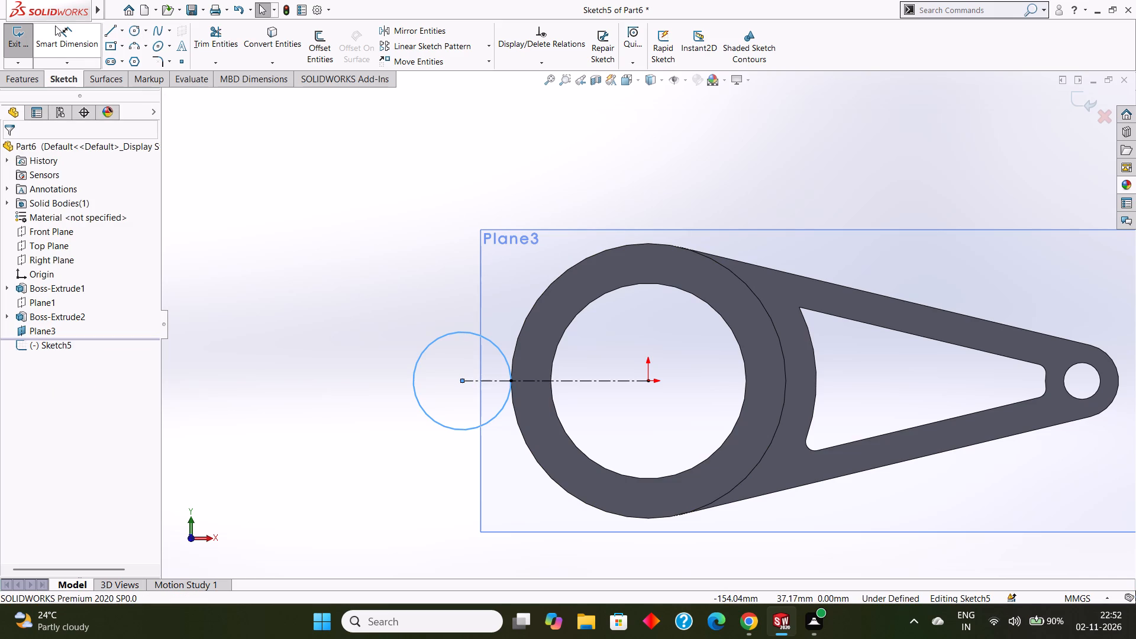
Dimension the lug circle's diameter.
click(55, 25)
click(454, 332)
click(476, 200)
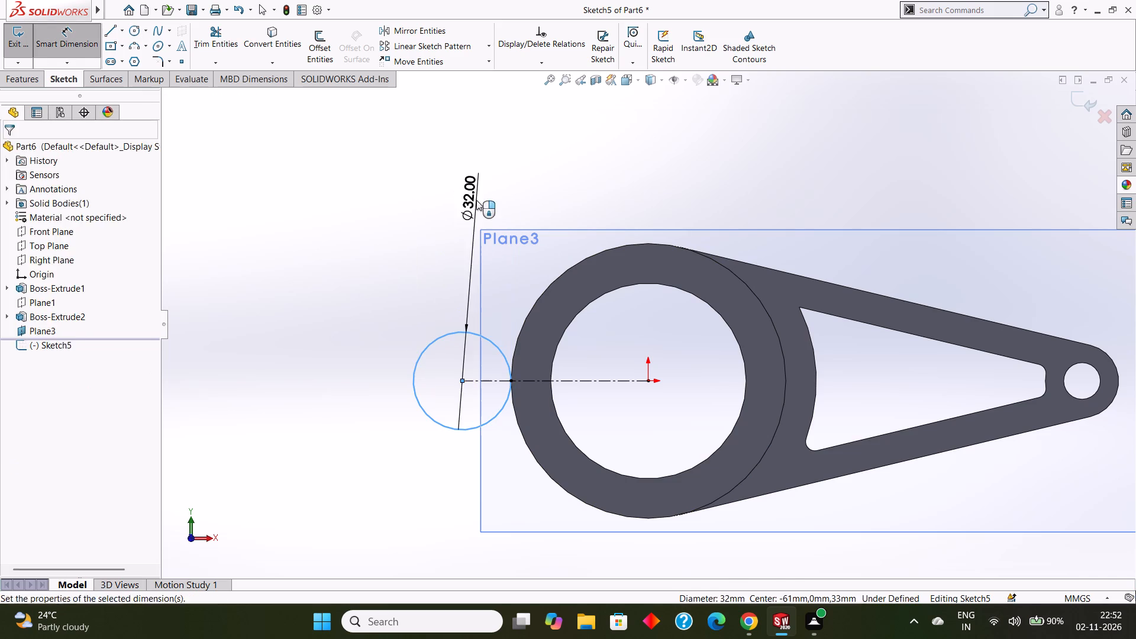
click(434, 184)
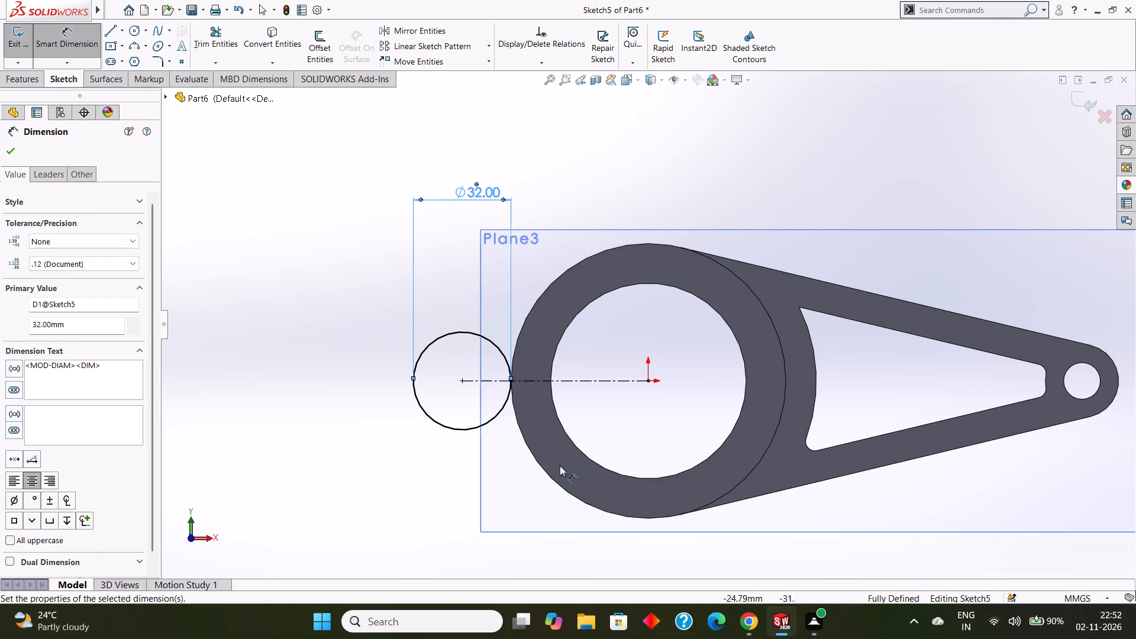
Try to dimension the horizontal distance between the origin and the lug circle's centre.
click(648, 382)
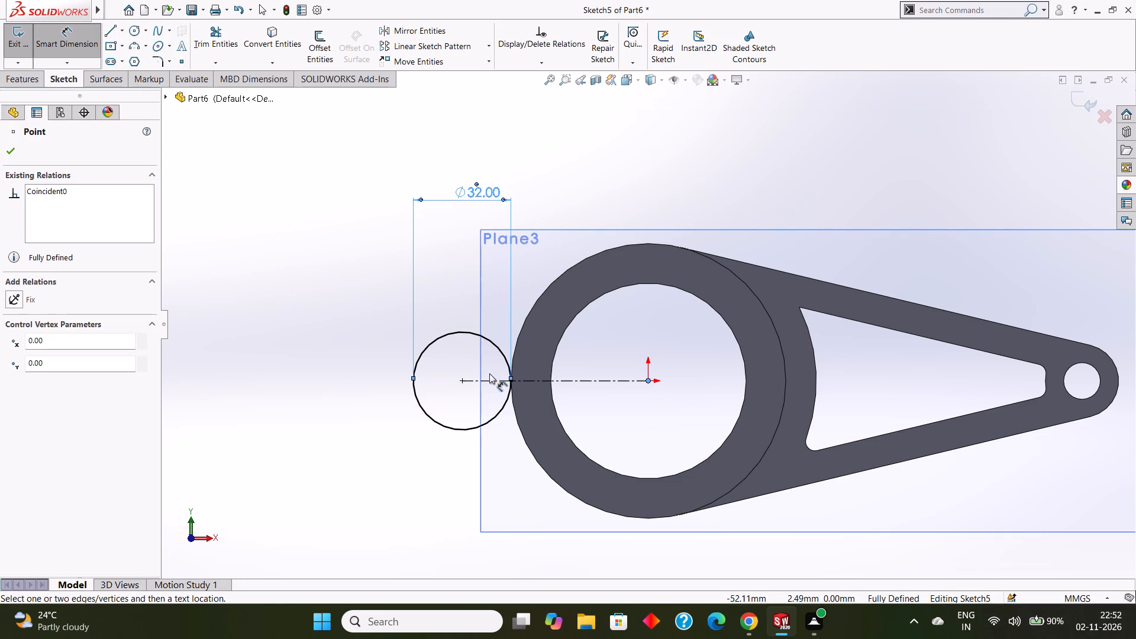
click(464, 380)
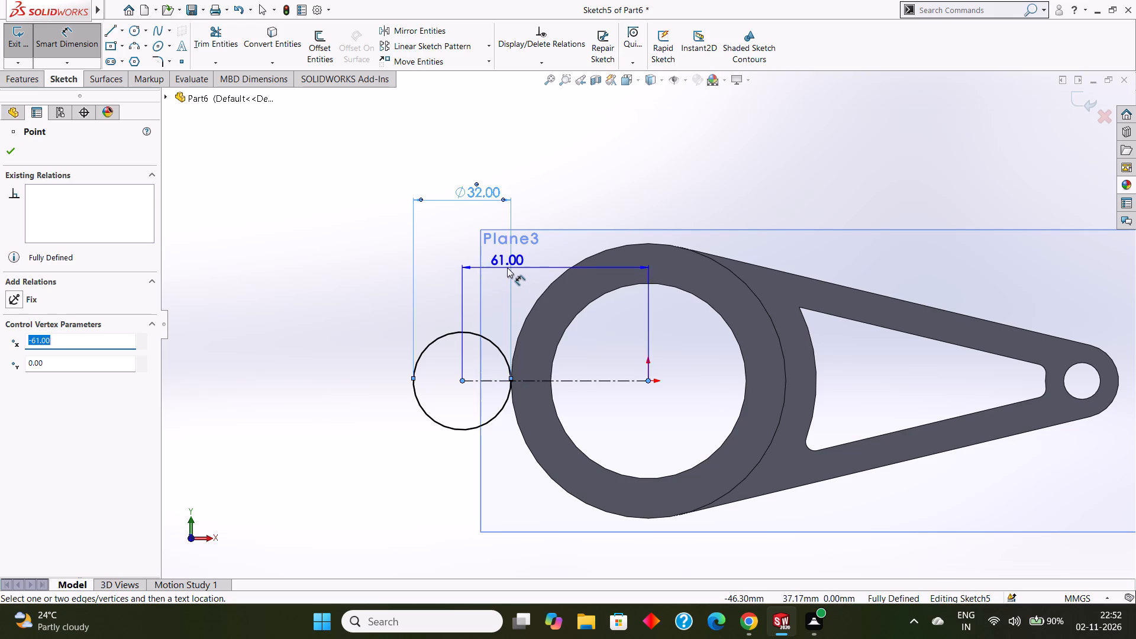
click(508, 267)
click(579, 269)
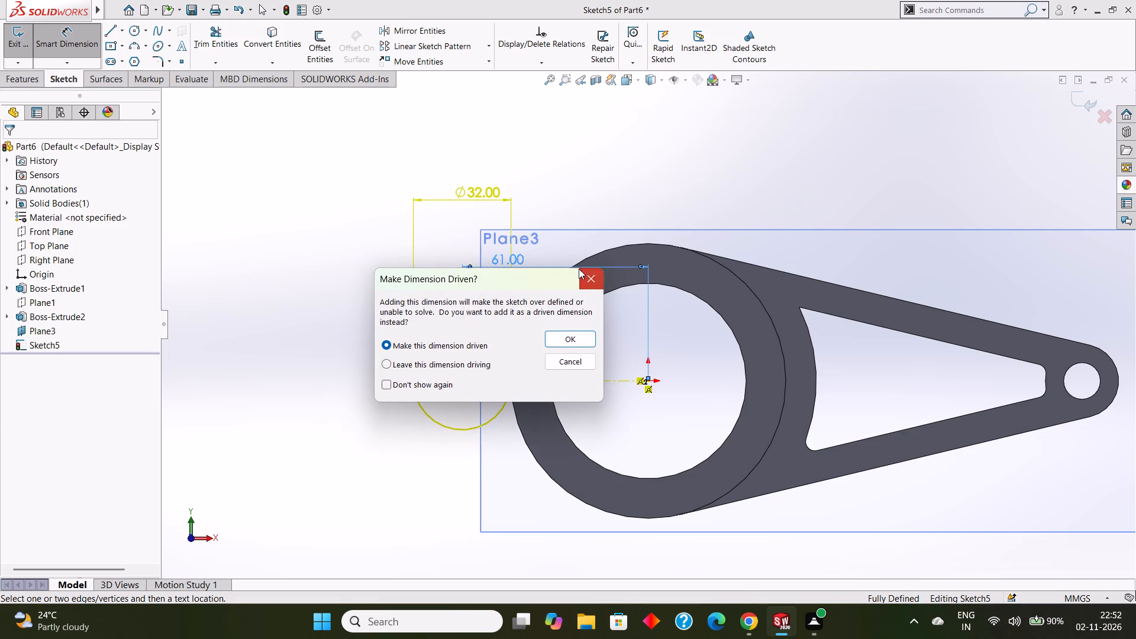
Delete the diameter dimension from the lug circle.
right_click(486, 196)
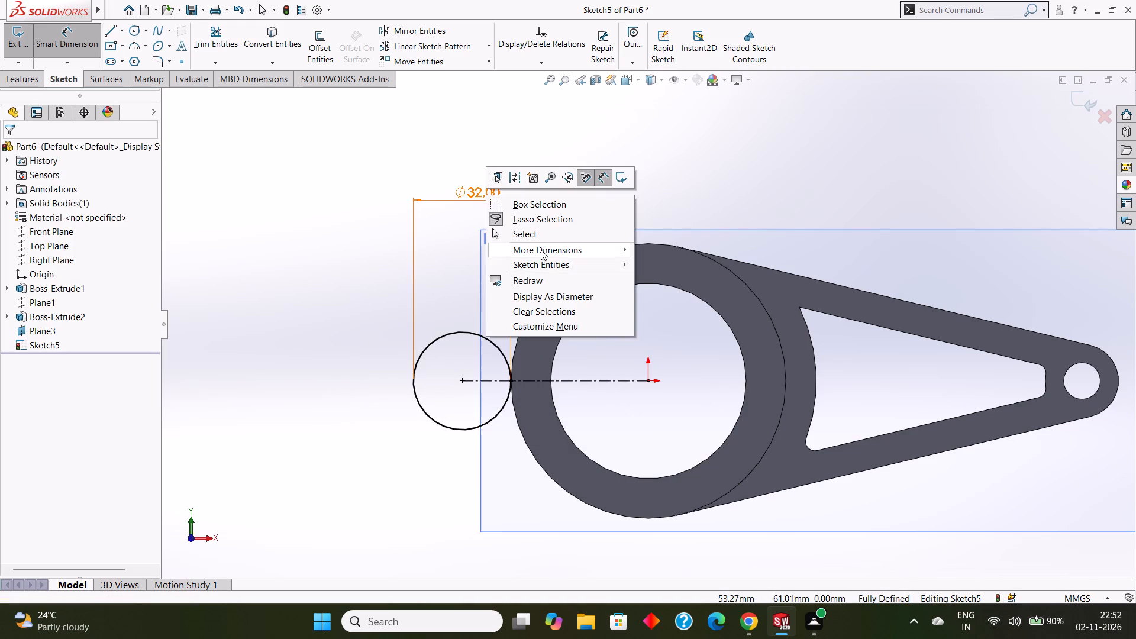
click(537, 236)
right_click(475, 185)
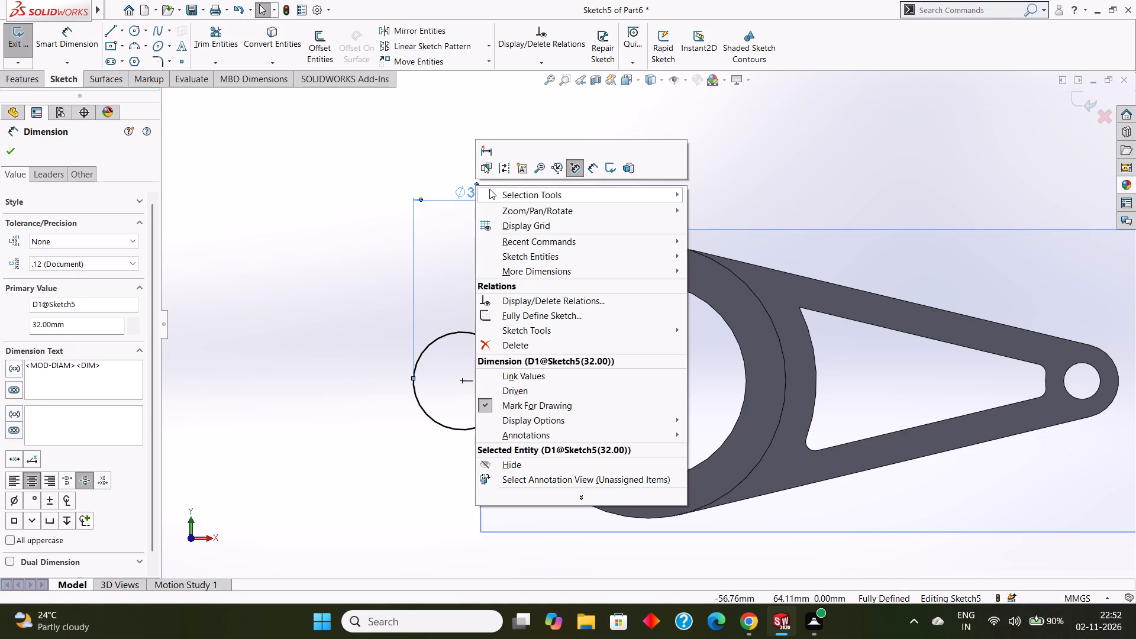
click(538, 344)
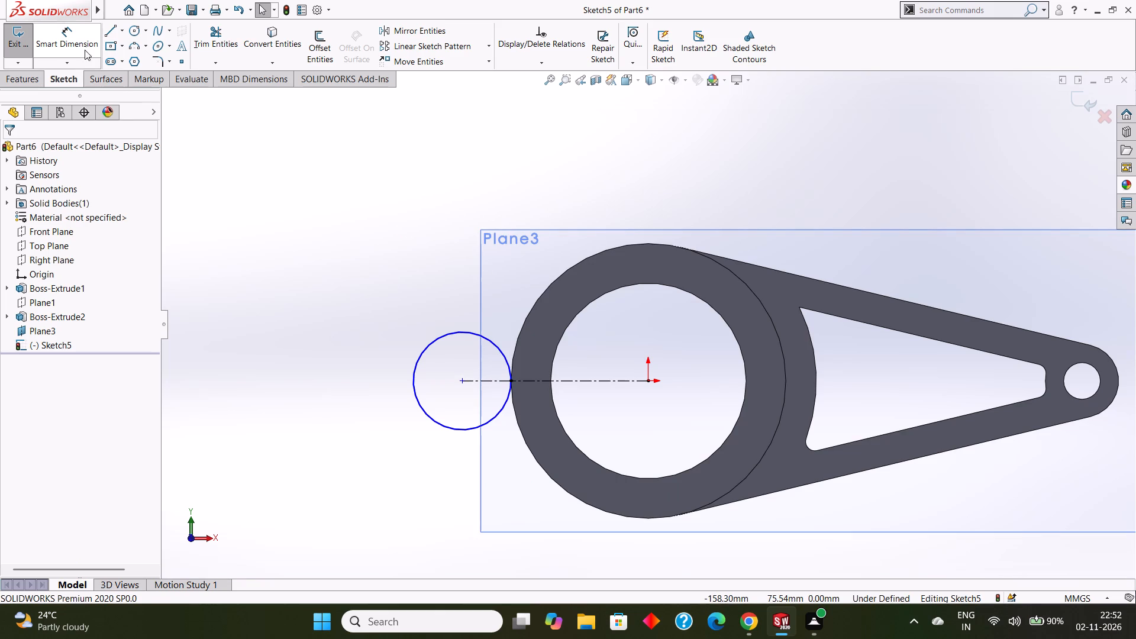
Dimension the horizontal distance between the origin and the lug circle's centre.
click(80, 34)
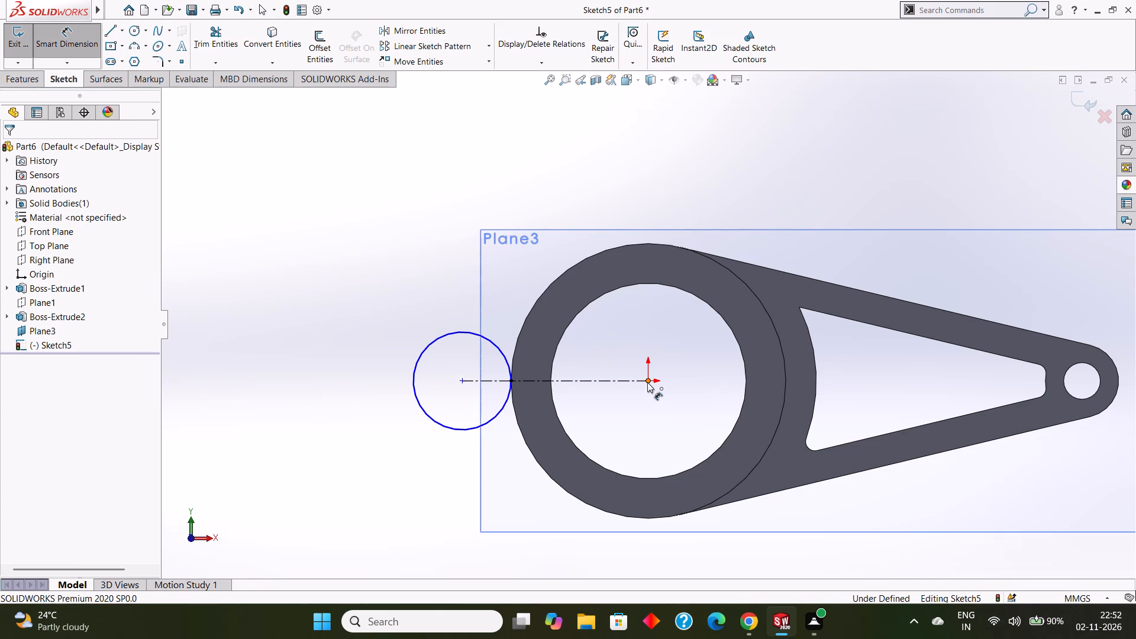
click(647, 382)
click(460, 383)
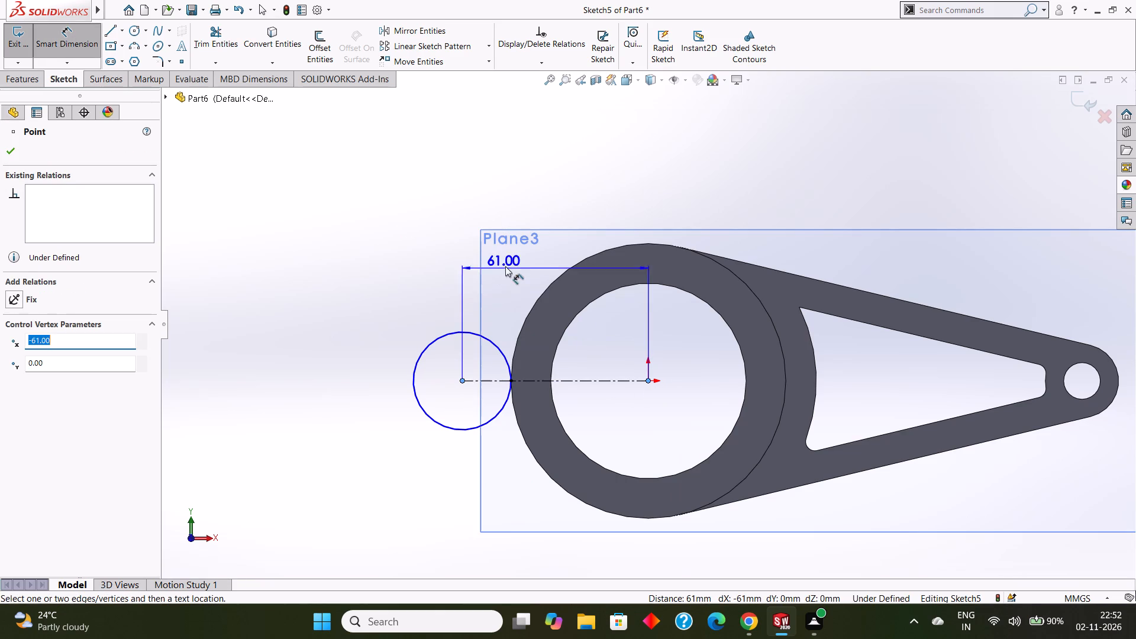
click(515, 253)
click(464, 233)
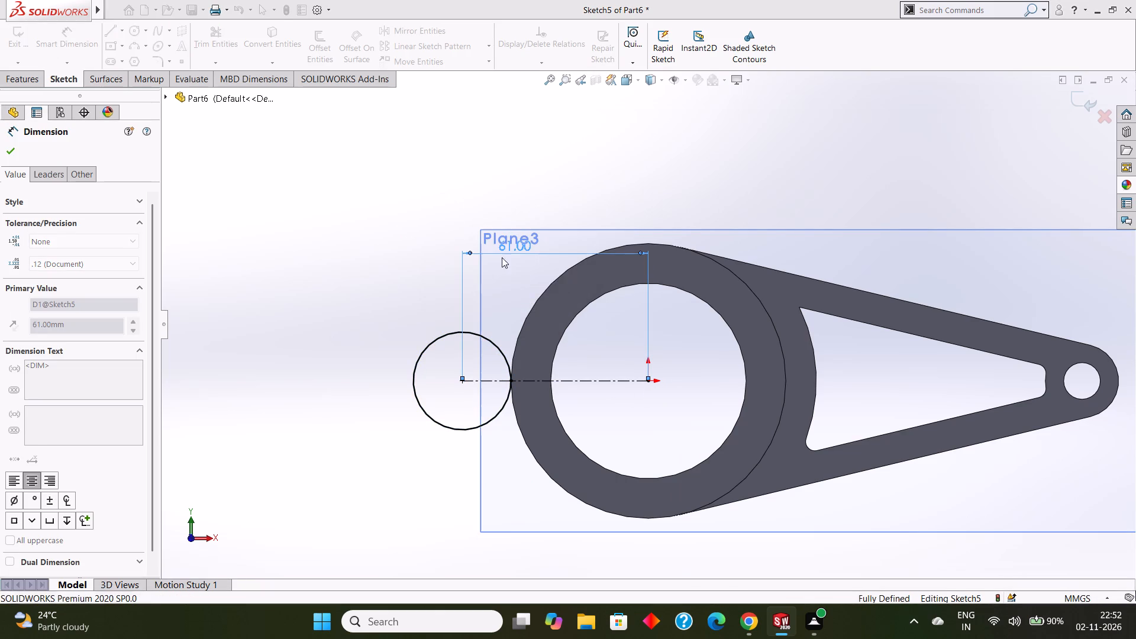
click(14, 153)
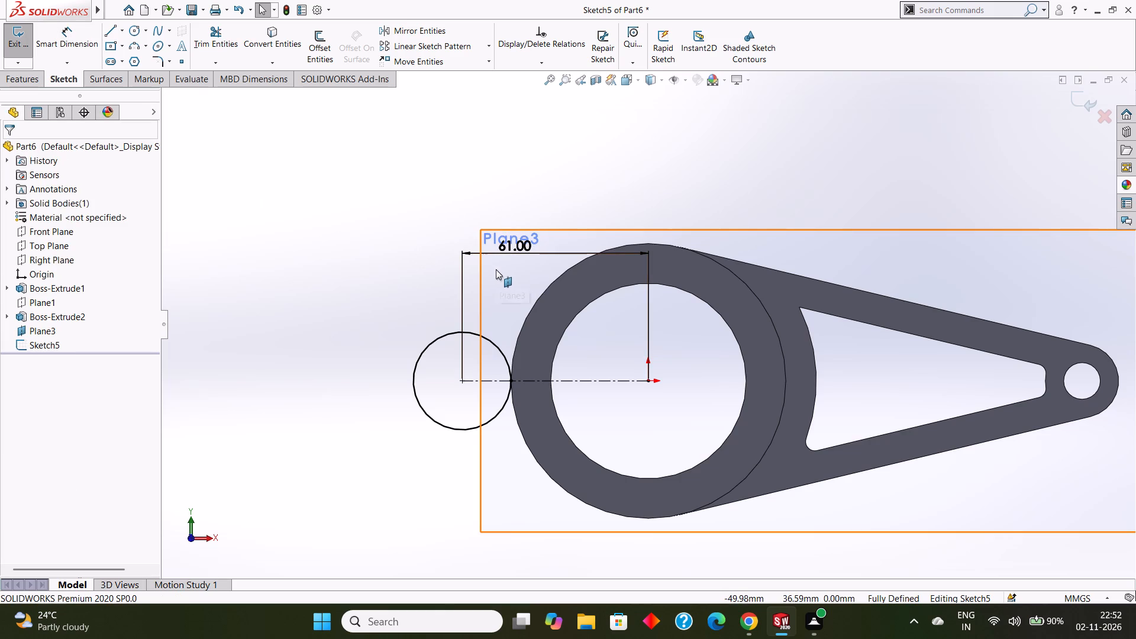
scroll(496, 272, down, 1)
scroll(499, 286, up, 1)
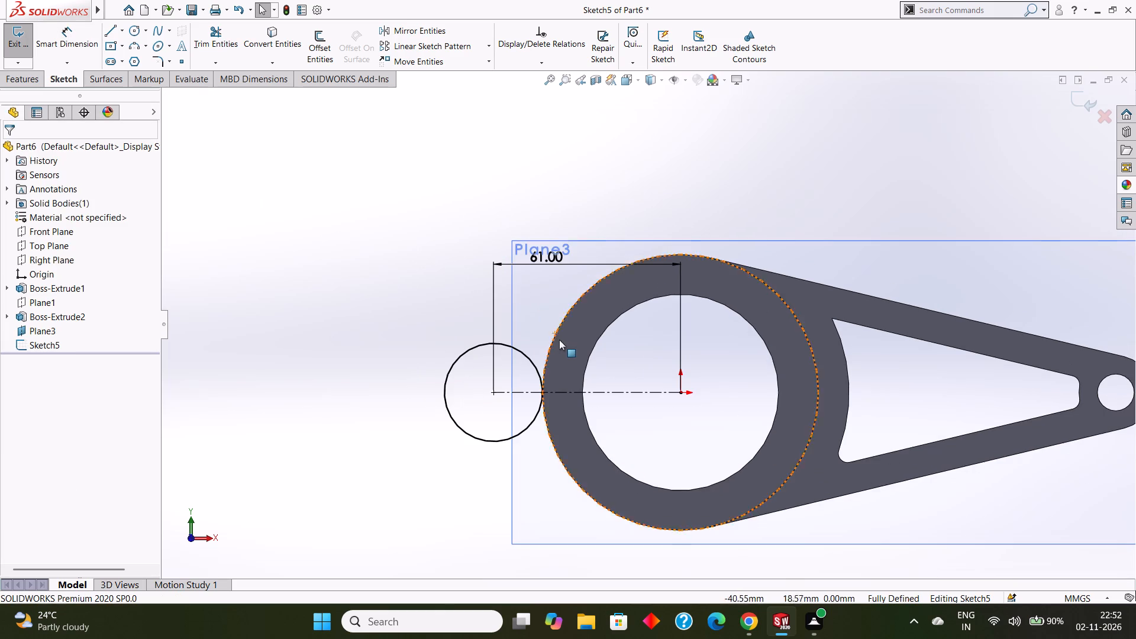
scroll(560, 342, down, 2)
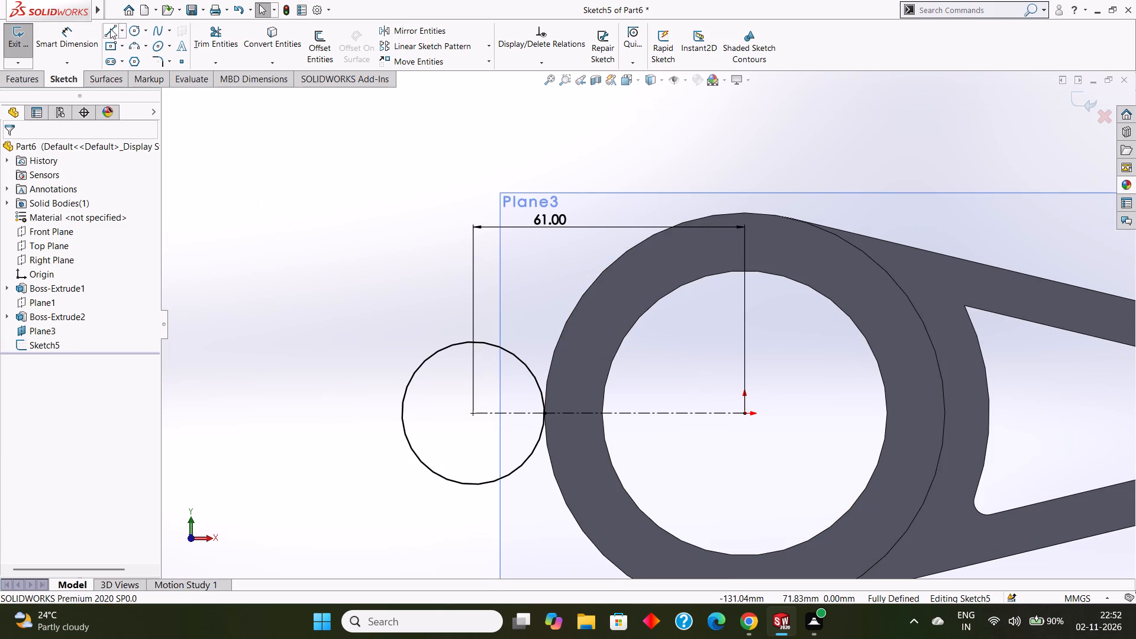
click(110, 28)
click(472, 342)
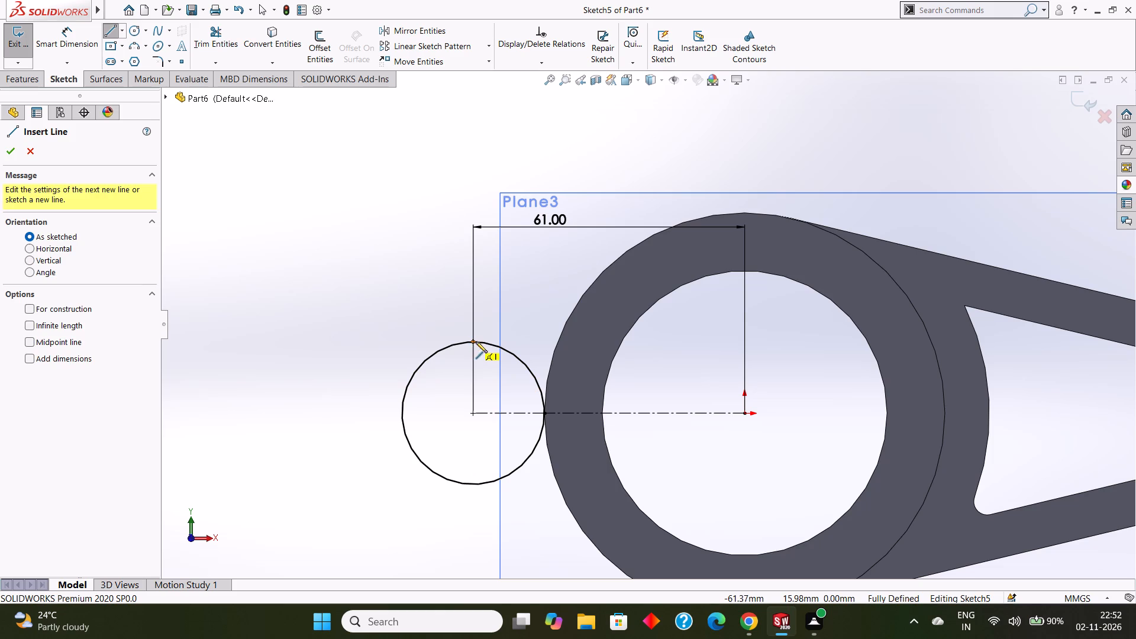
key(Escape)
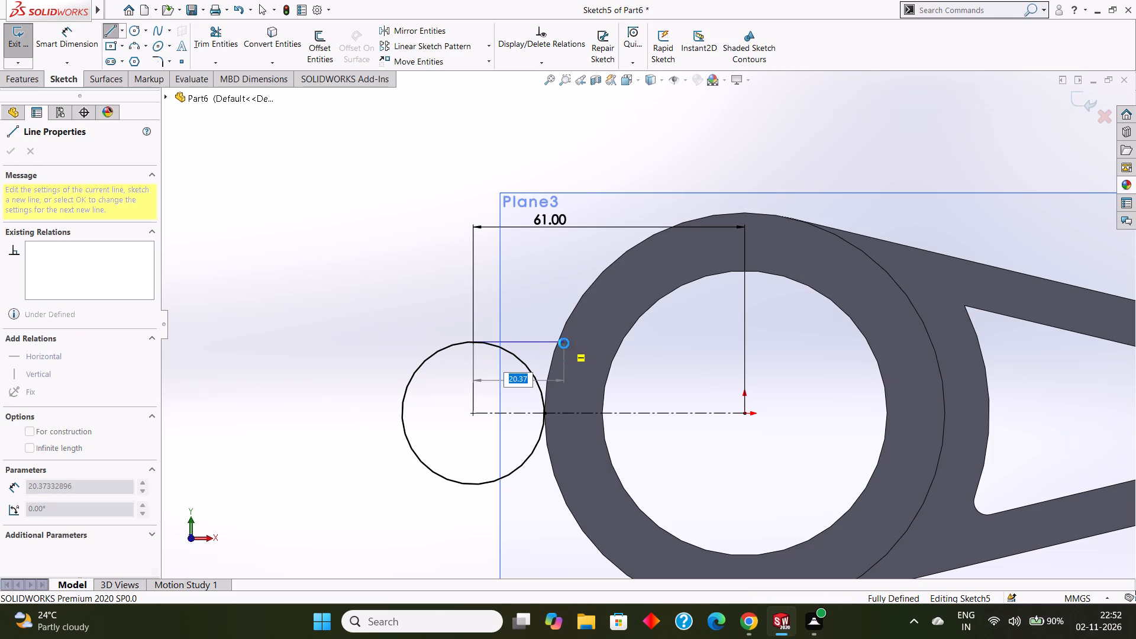
Sketch a 90 mm diameter circle centred on the origin, coinciding with the hollow cylinder's outer edge.
click(135, 28)
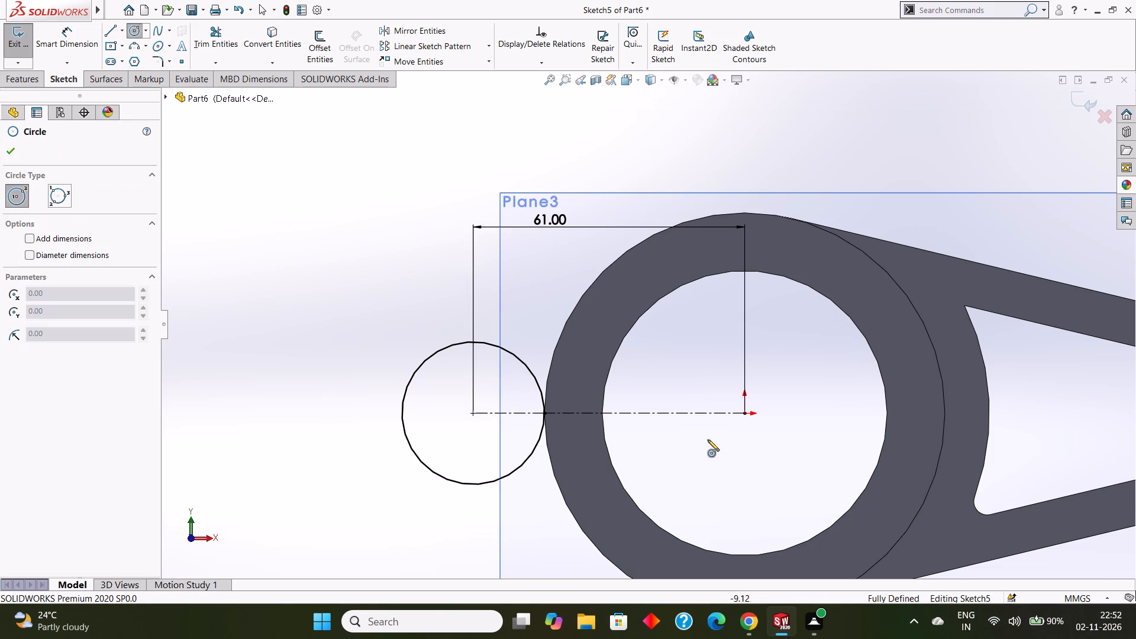
drag(743, 412, 904, 497)
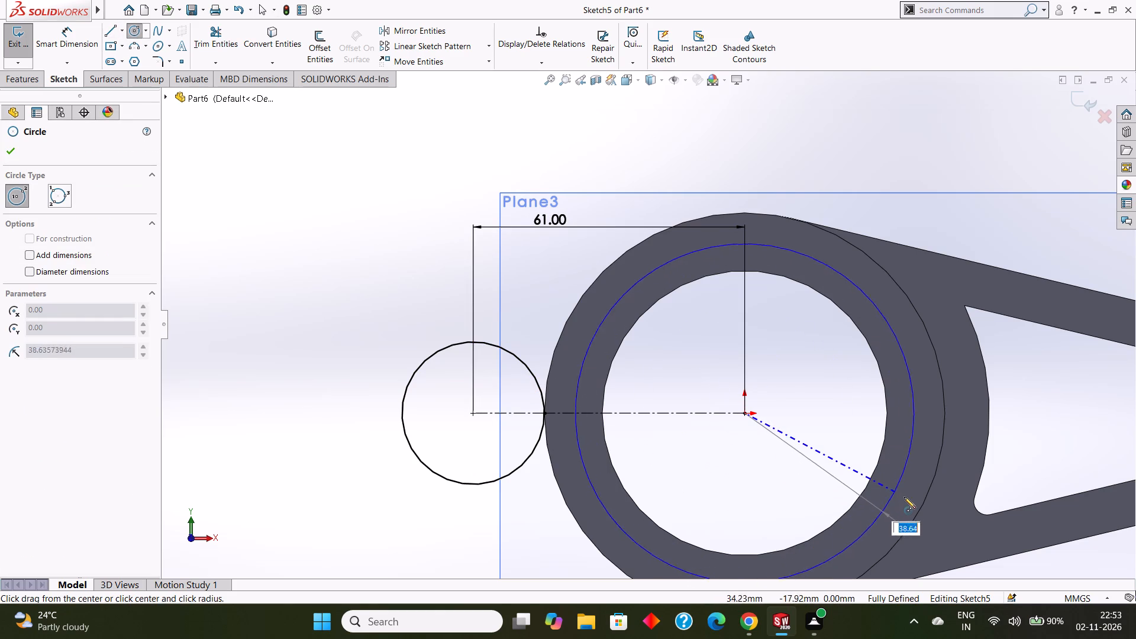
drag(904, 497, 924, 505)
click(16, 154)
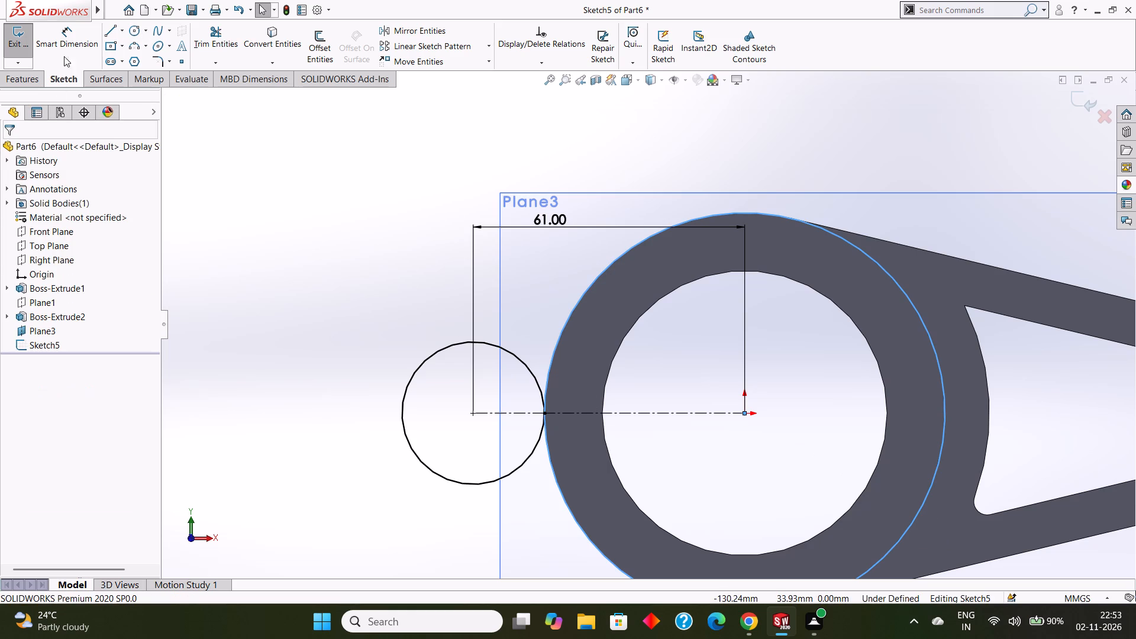
Dimension the diameter of the circle centred on the origin.
click(69, 36)
click(712, 215)
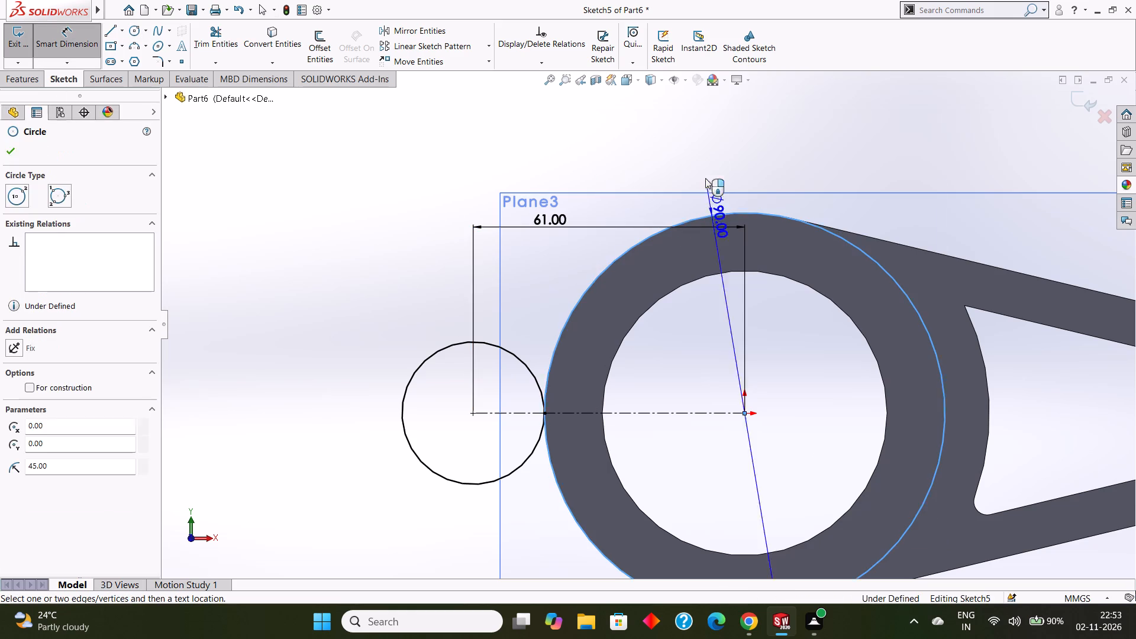
click(714, 127)
click(667, 106)
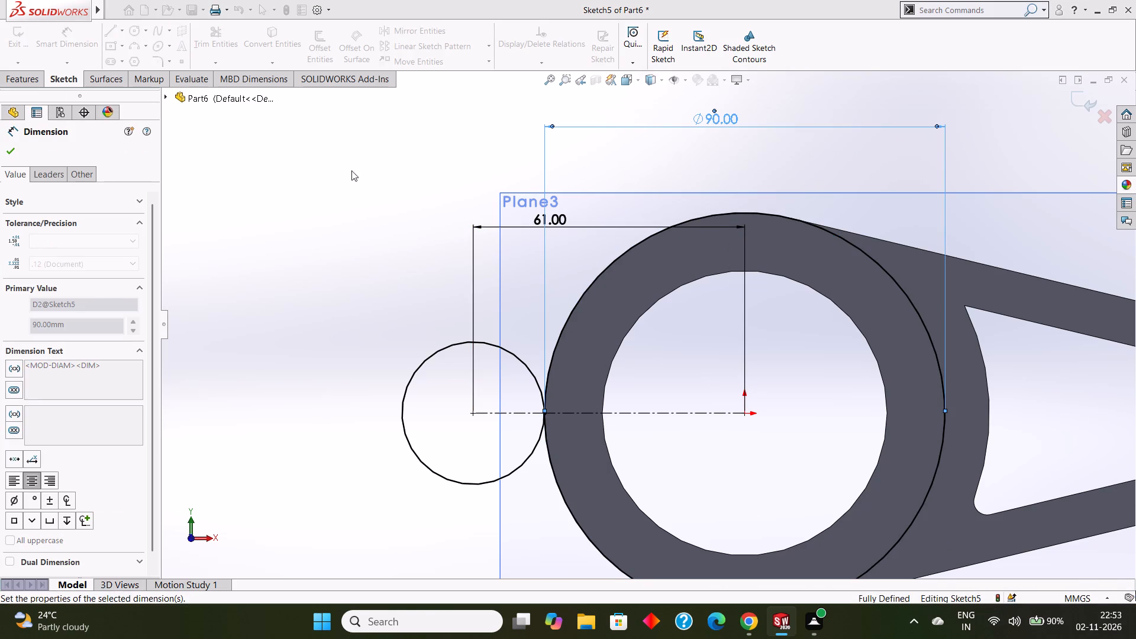
click(8, 158)
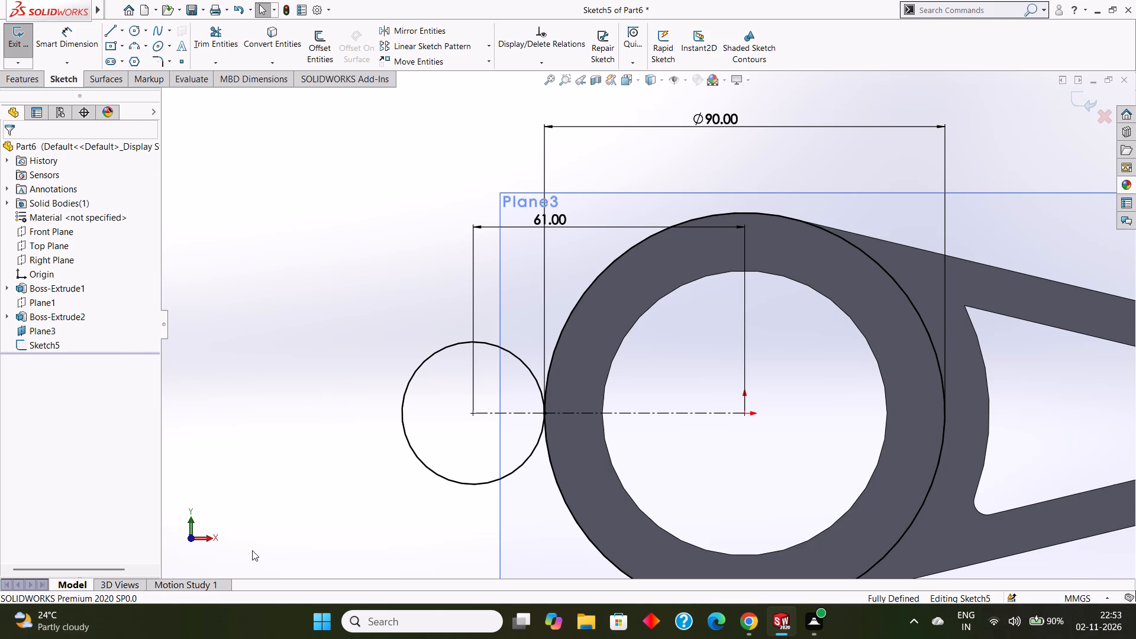
Sketch two horizontal lines about 49 mm long from the lug circle's uppermost and lowermost points, running across the hollow cylinder's wall.
scroll(222, 556, down, 1)
scroll(243, 558, up, 4)
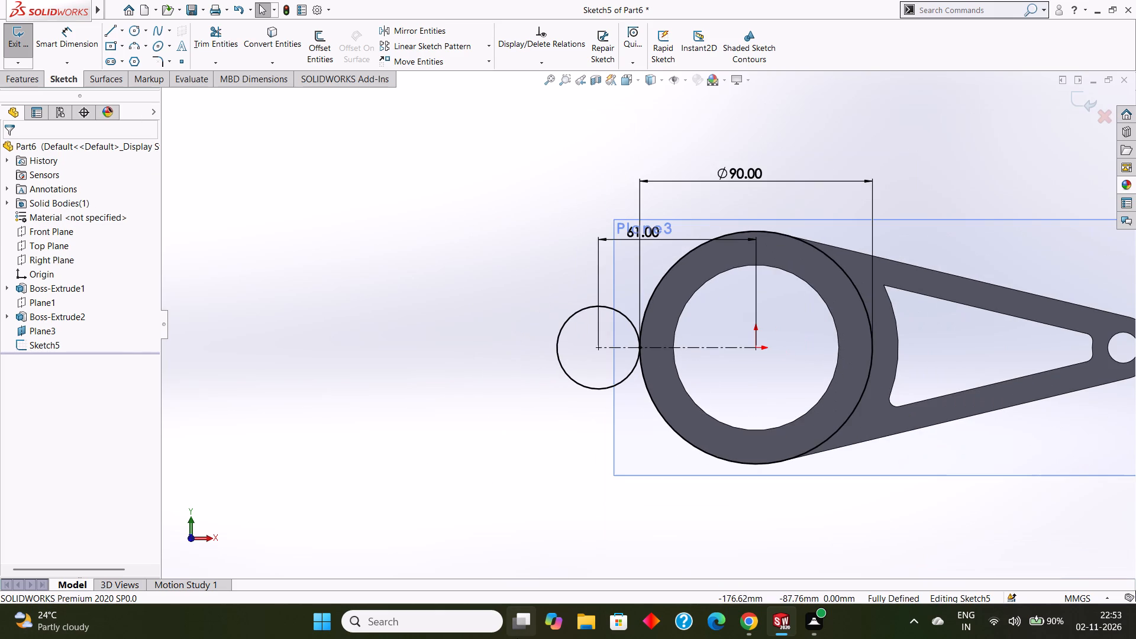
scroll(517, 638, down, 2)
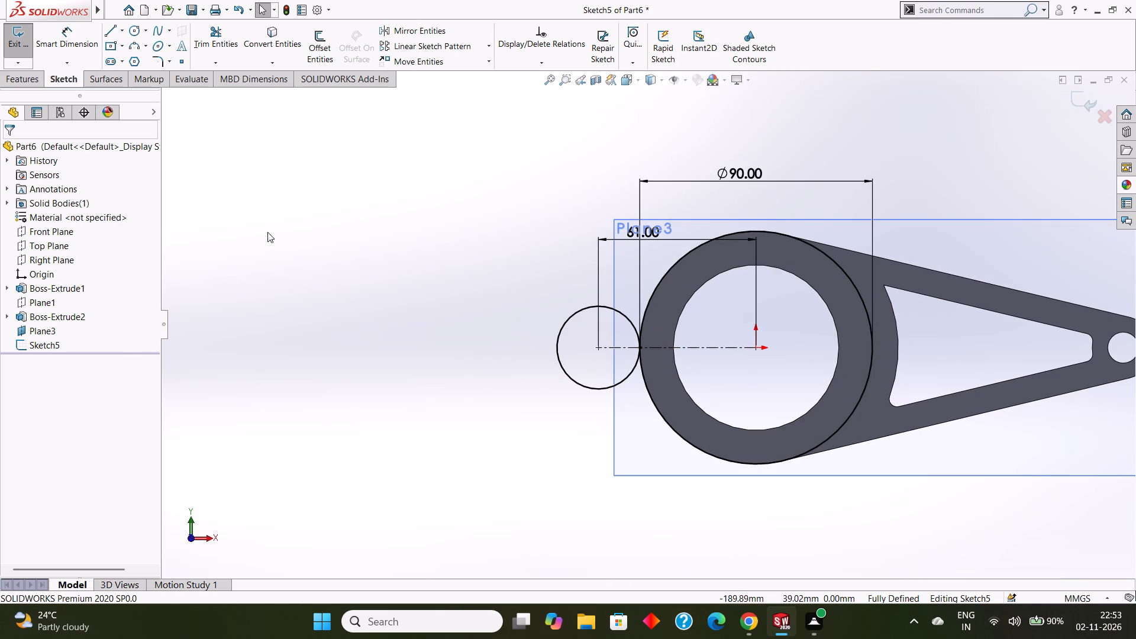
click(111, 27)
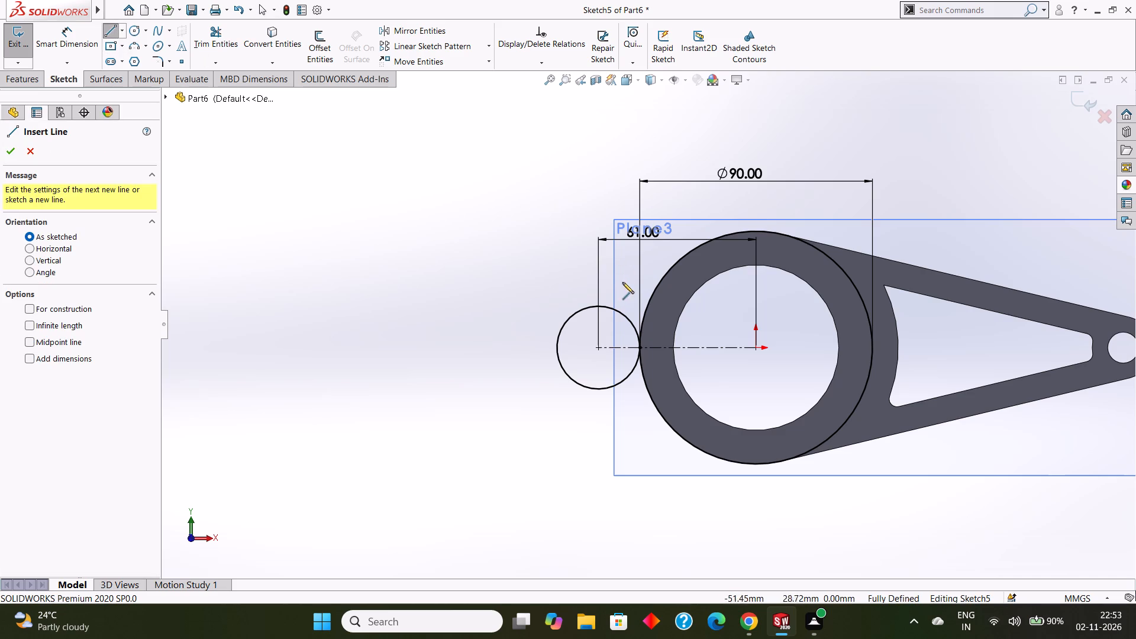
click(597, 306)
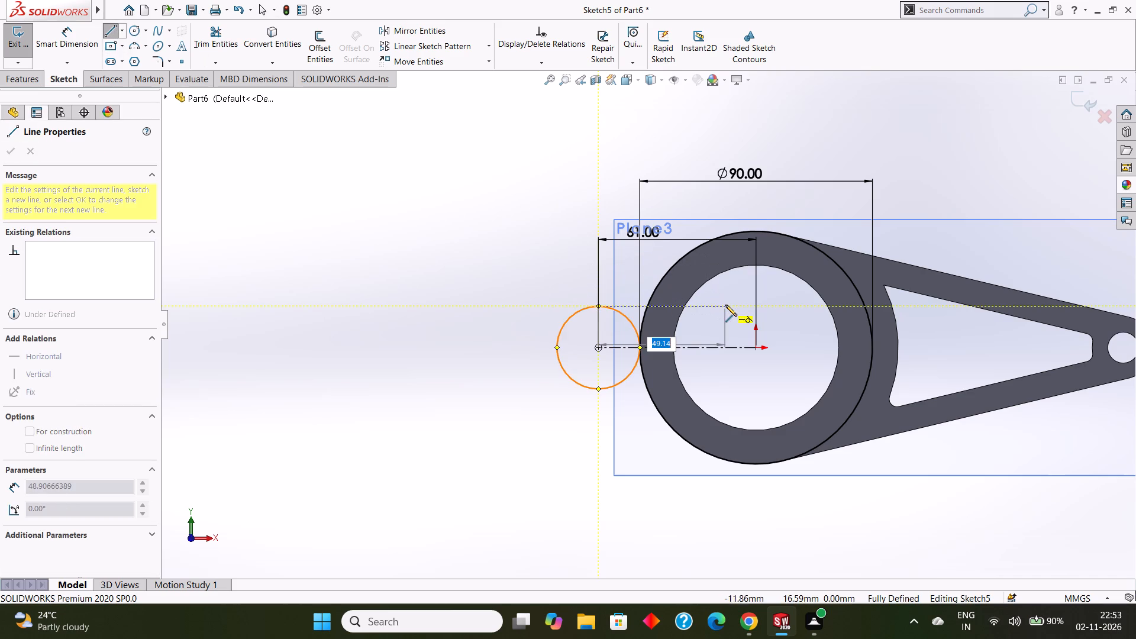
click(725, 305)
key(Escape)
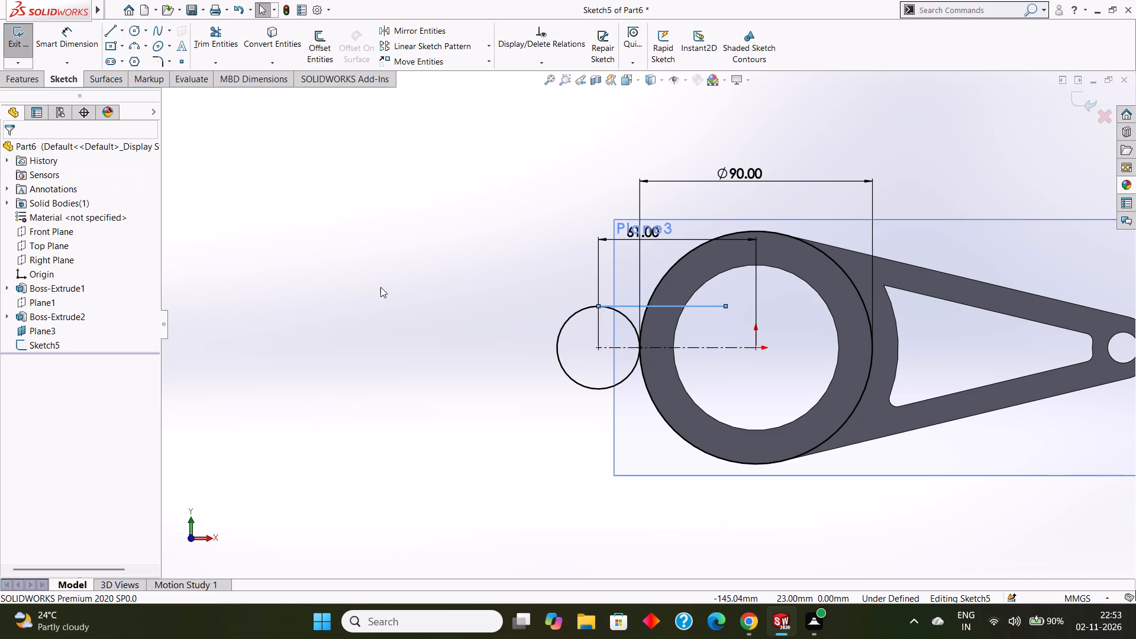
key(Return)
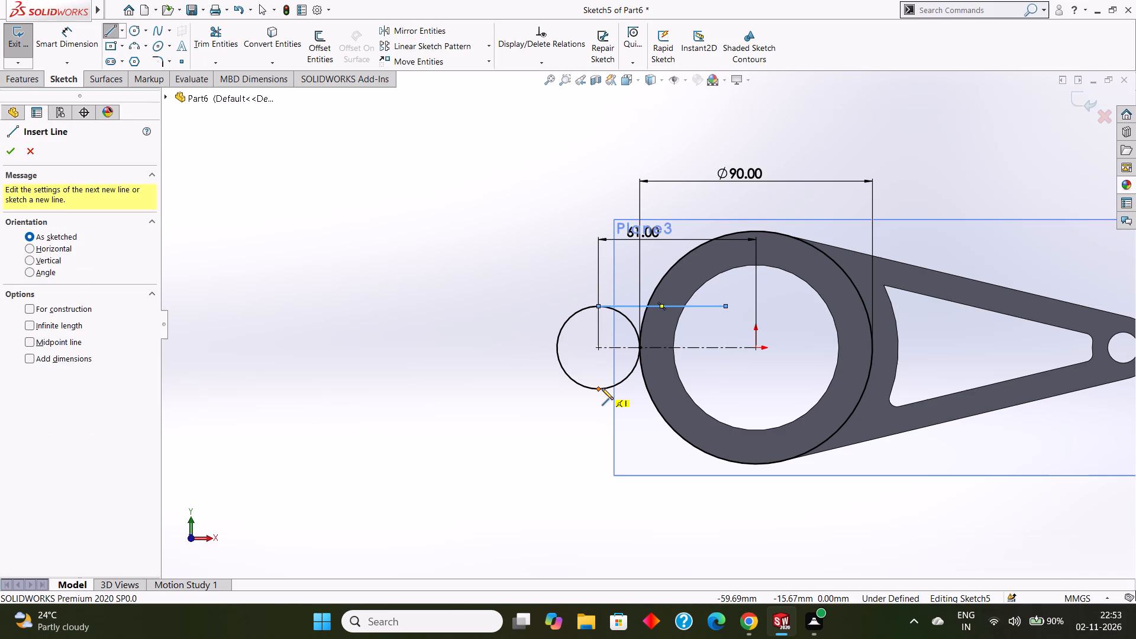
click(599, 388)
click(728, 388)
key(Escape)
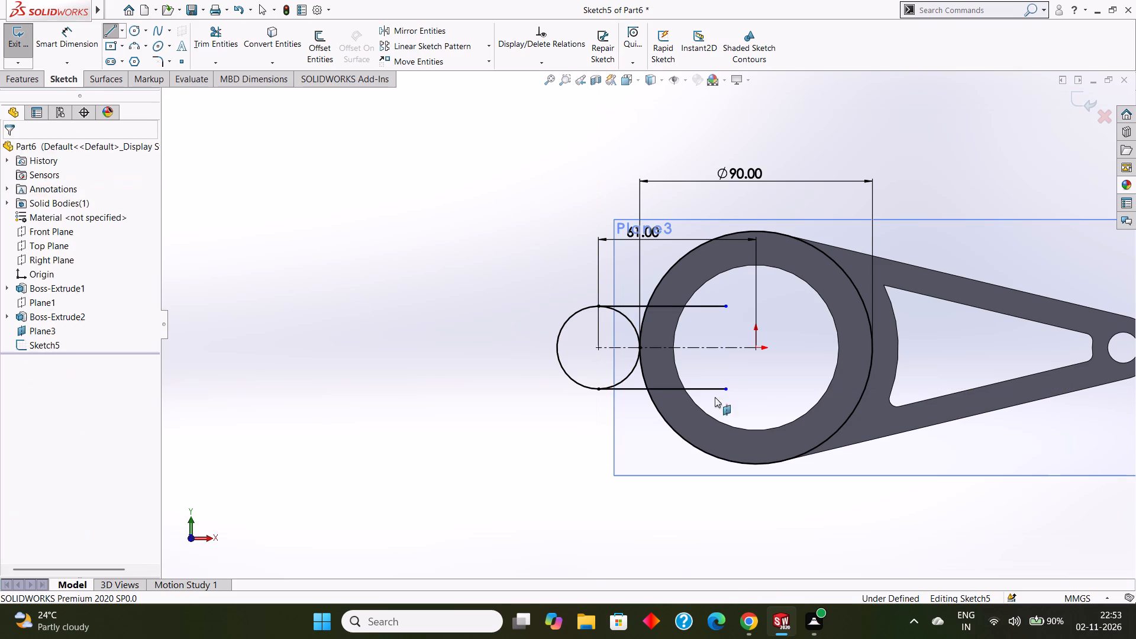
Trim both line ends inside the origin-centred circle and the lug circle's inner half to leave a rounded lug outline.
click(217, 40)
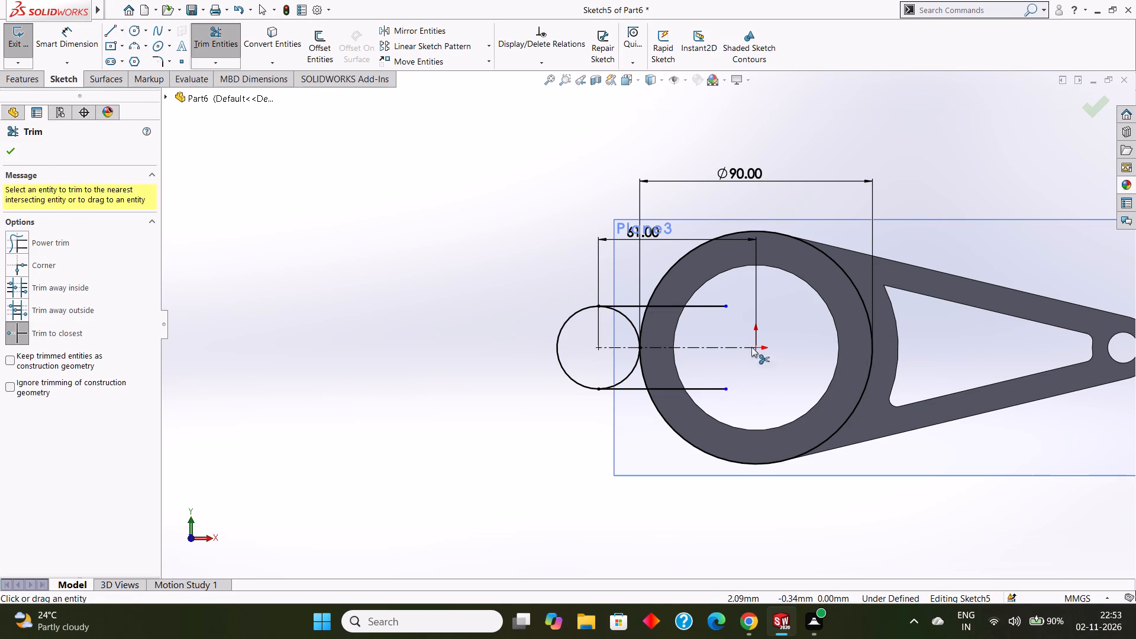
click(715, 305)
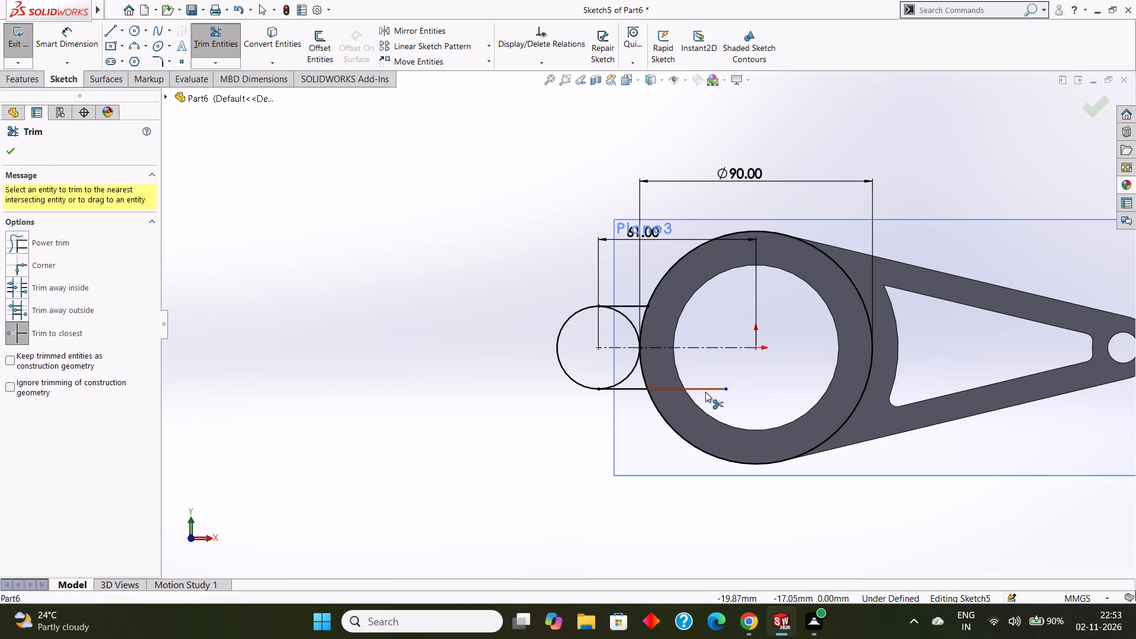
click(708, 388)
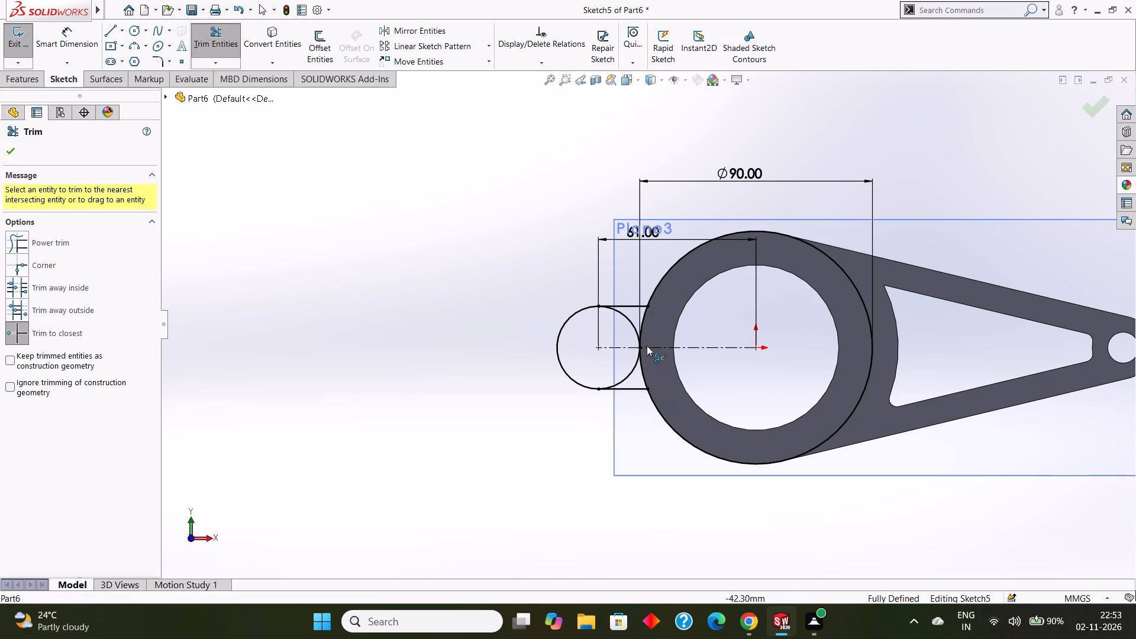
scroll(653, 332, down, 2)
click(617, 309)
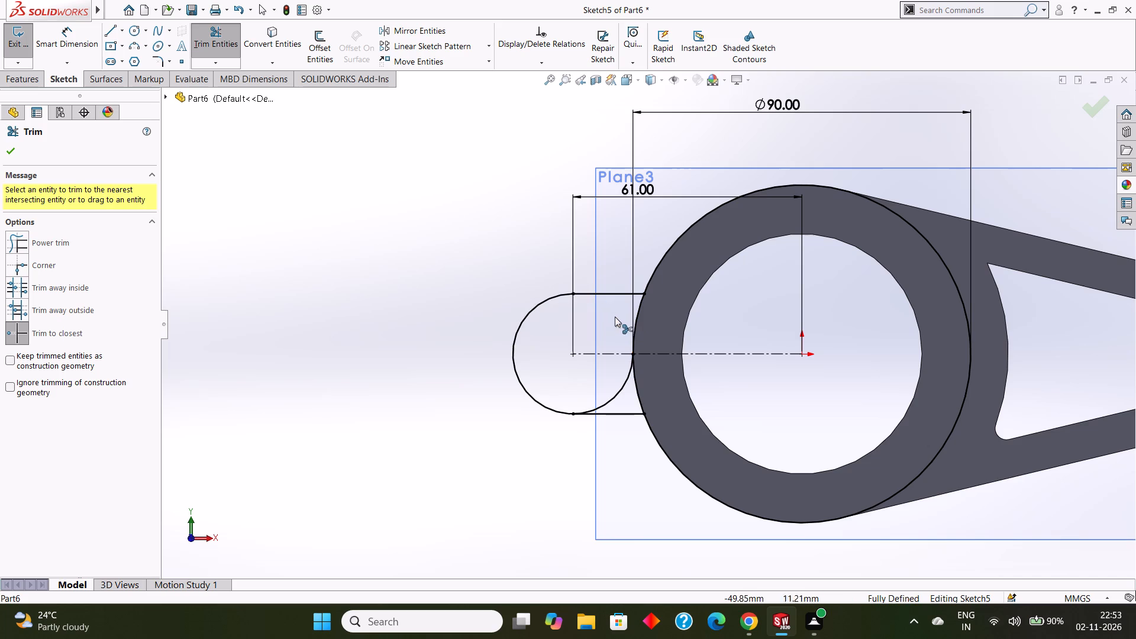
click(625, 371)
click(625, 378)
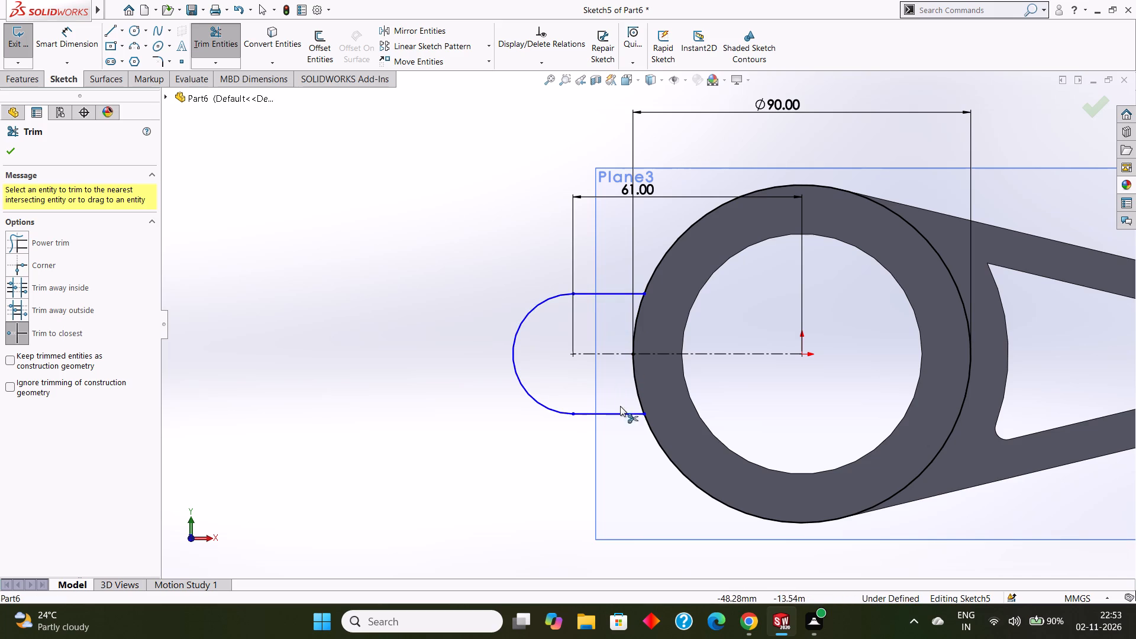
click(14, 158)
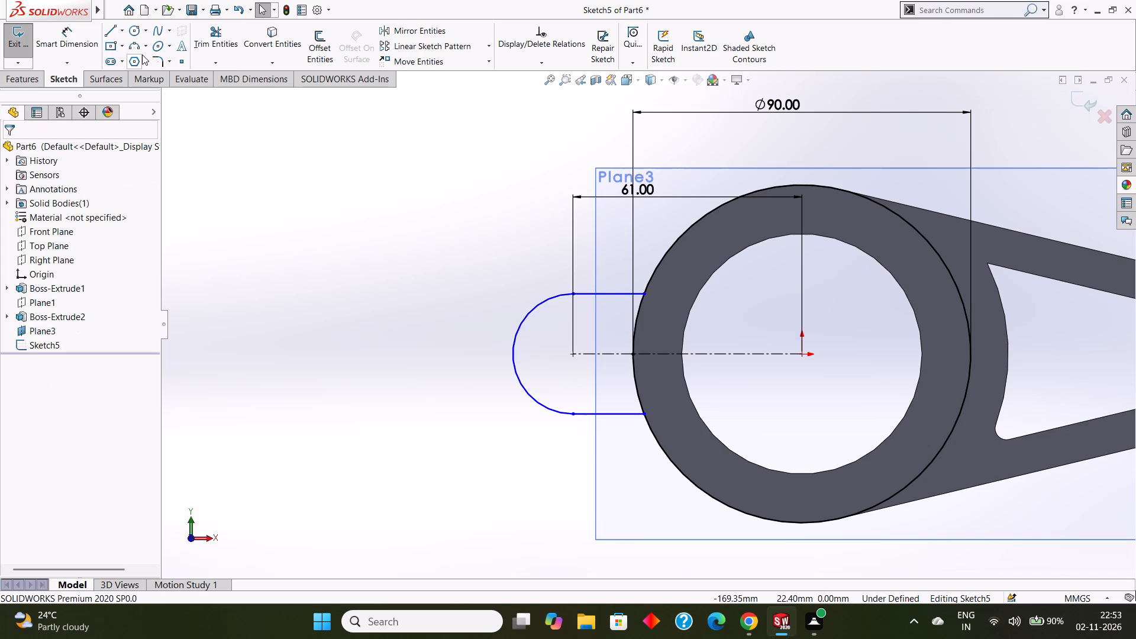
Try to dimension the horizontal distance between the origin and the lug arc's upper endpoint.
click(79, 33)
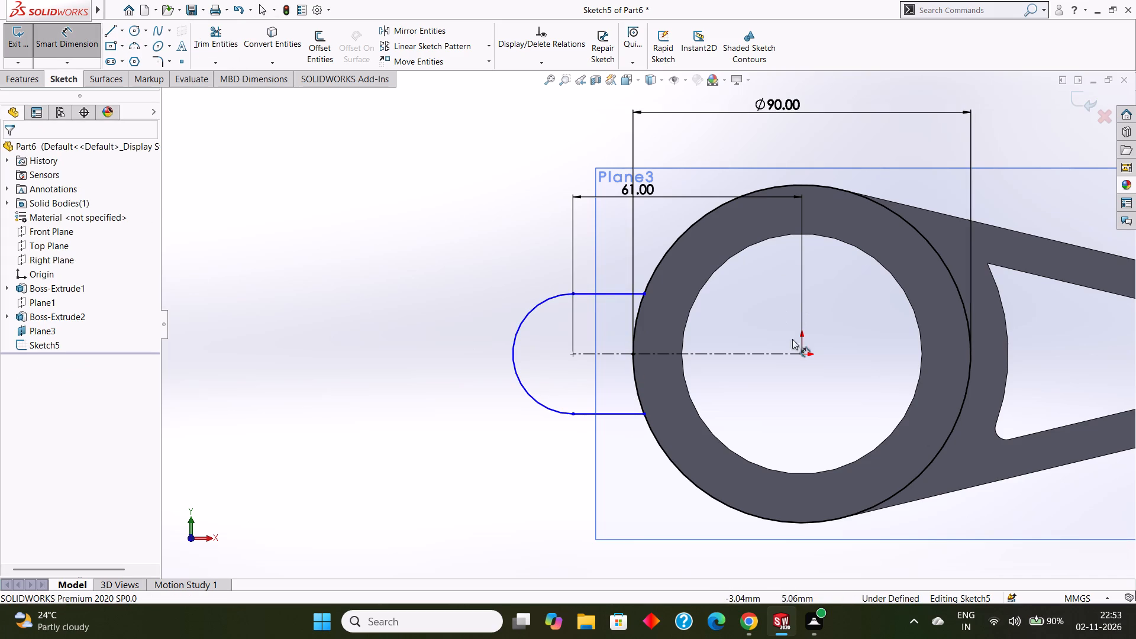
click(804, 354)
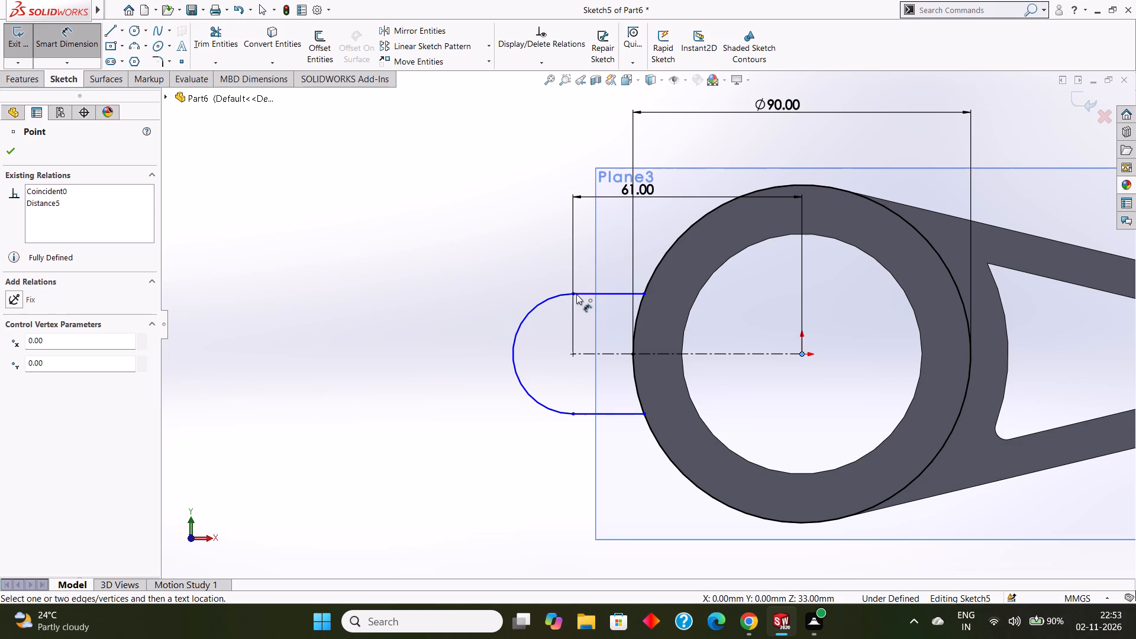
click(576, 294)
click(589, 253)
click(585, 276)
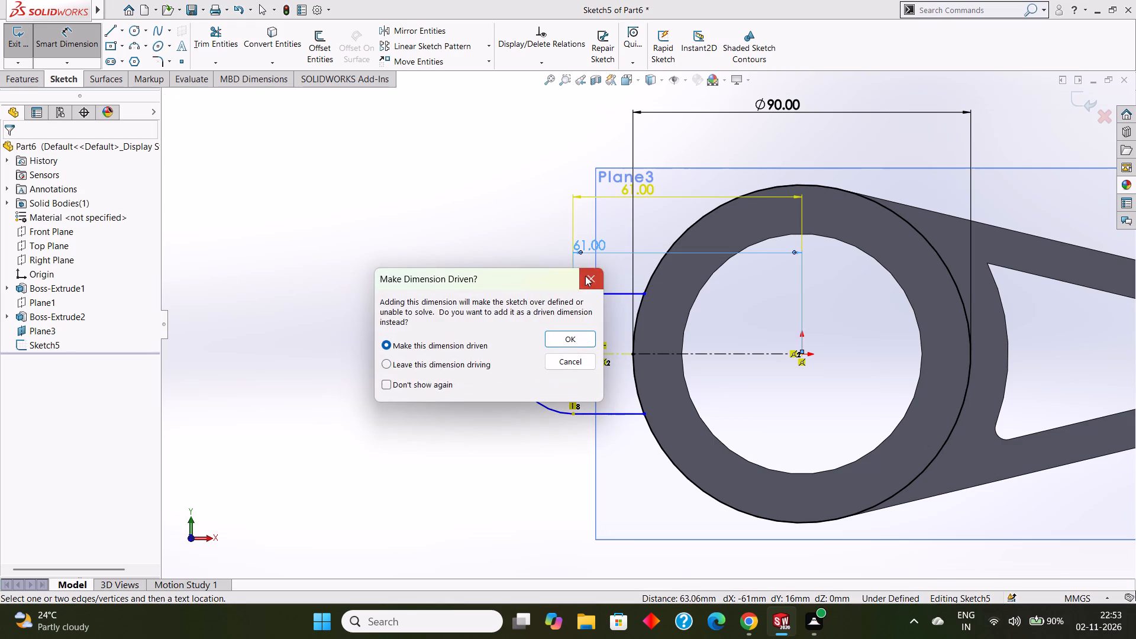
Dimension the lug arc's radius.
click(544, 302)
click(501, 248)
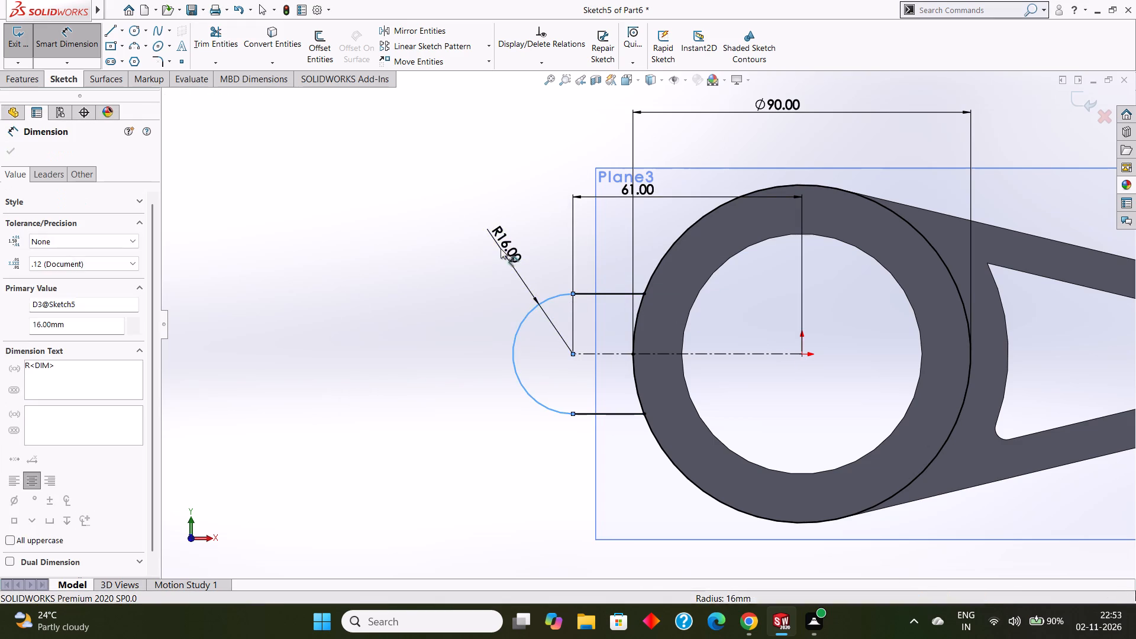
click(451, 228)
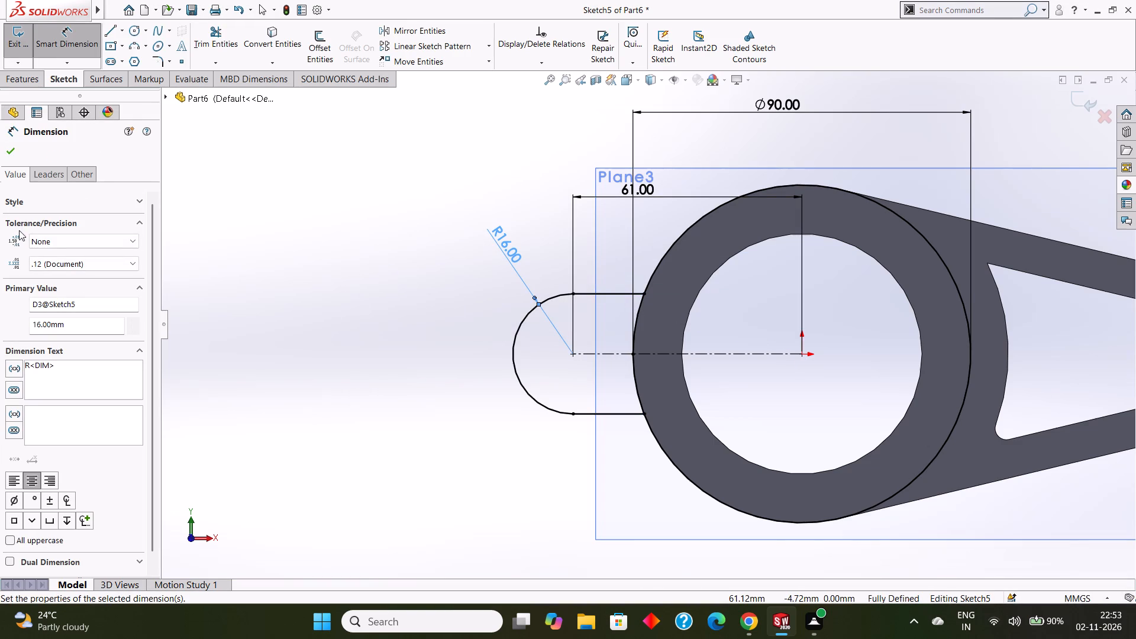
click(9, 151)
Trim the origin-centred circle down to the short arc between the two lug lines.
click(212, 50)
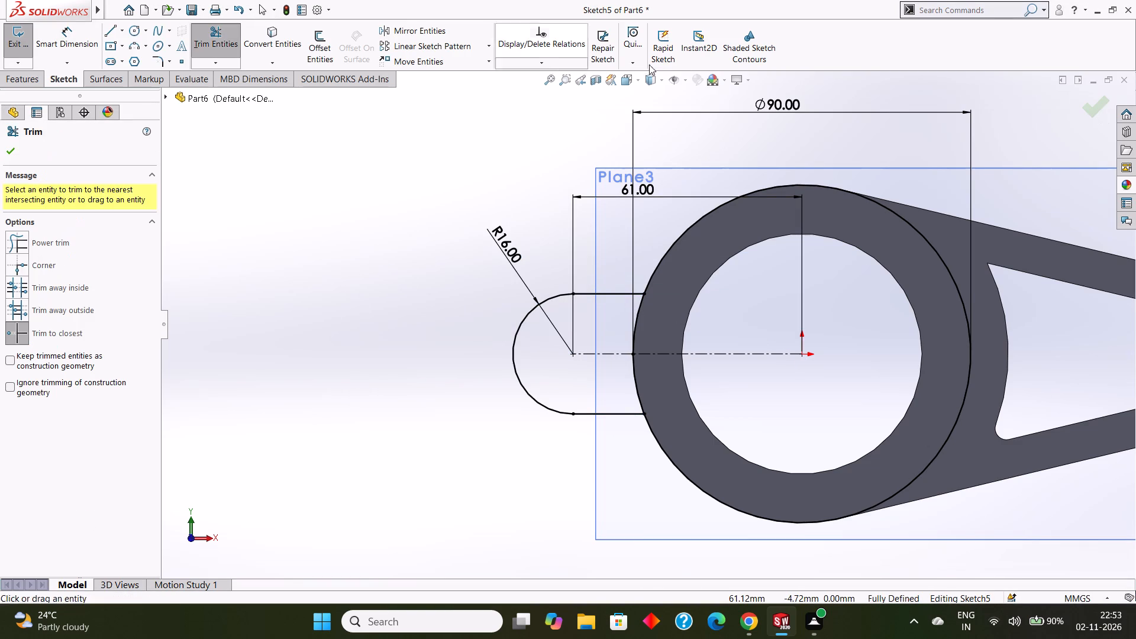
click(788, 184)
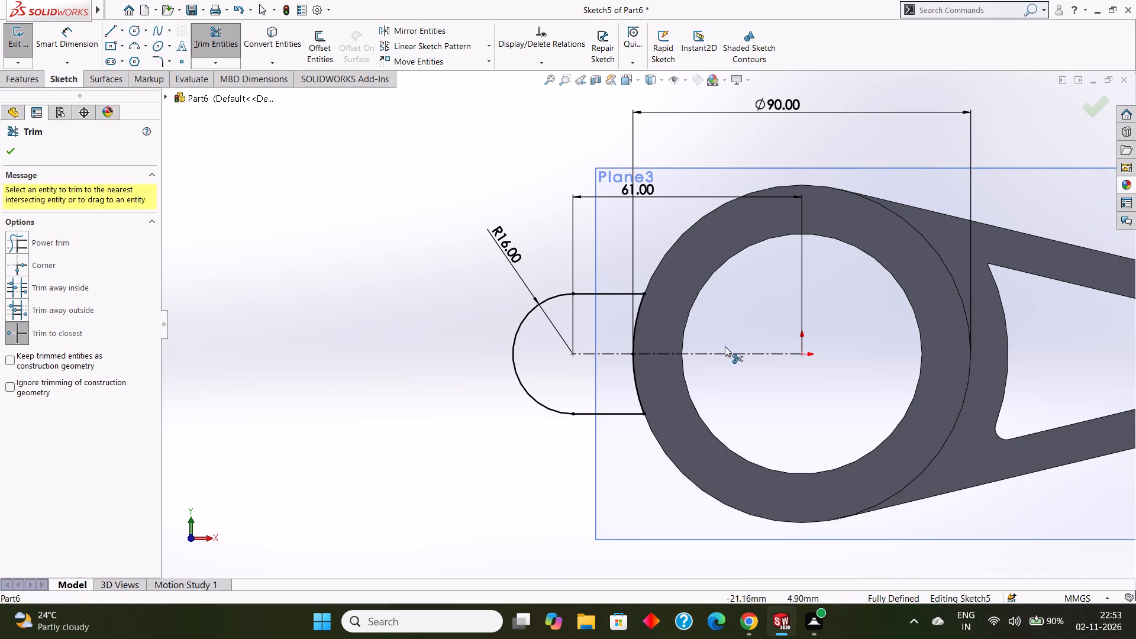
Examine from several angles how the closed lug profile meets the hollow cylinder's outer wall.
scroll(732, 380, up, 1)
middle_drag(740, 382, 764, 280)
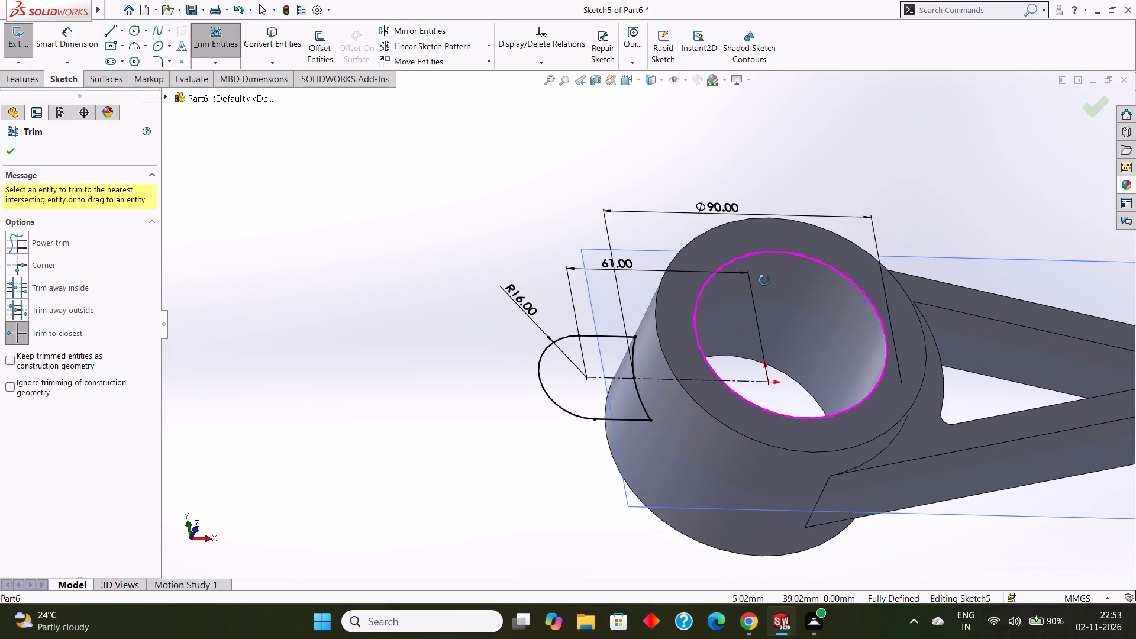
middle_drag(764, 280, 770, 274)
middle_drag(773, 276, 786, 251)
middle_click(786, 256)
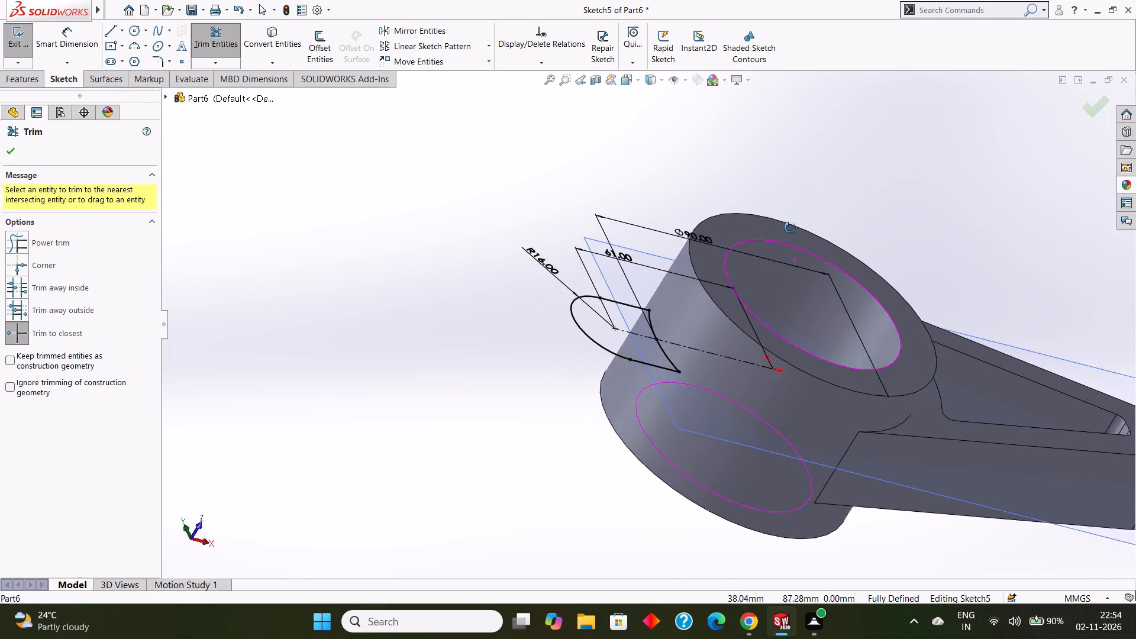
middle_click(780, 292)
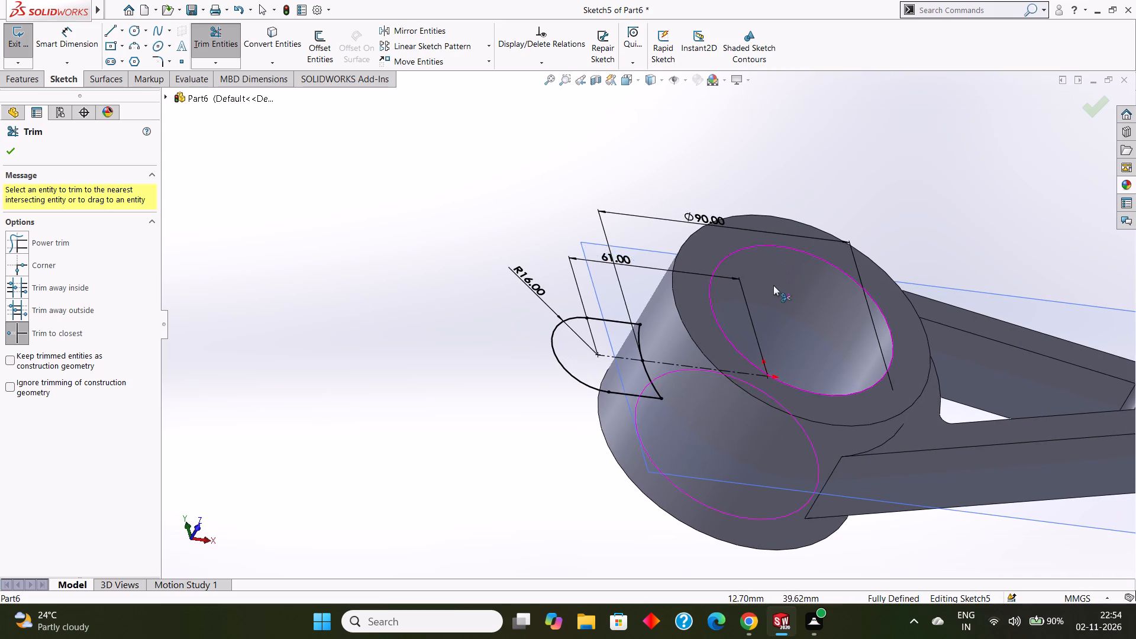
middle_drag(765, 282, 738, 394)
middle_drag(759, 346, 744, 344)
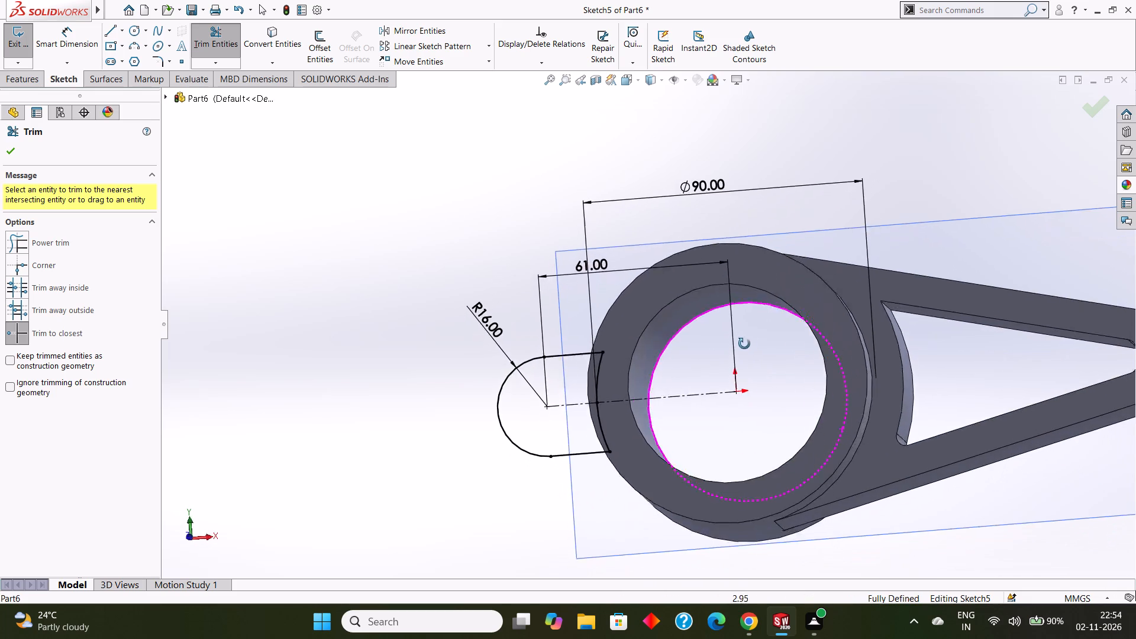
middle_drag(744, 344, 777, 317)
middle_drag(778, 315, 782, 293)
middle_drag(782, 293, 784, 284)
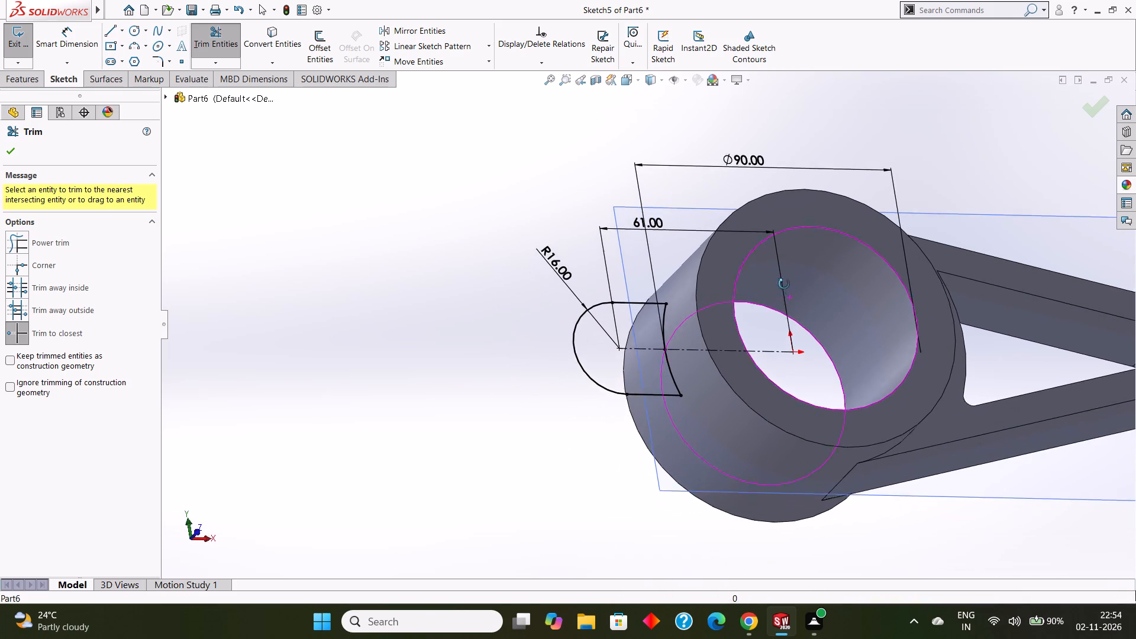
middle_drag(784, 284, 796, 247)
middle_drag(796, 247, 804, 361)
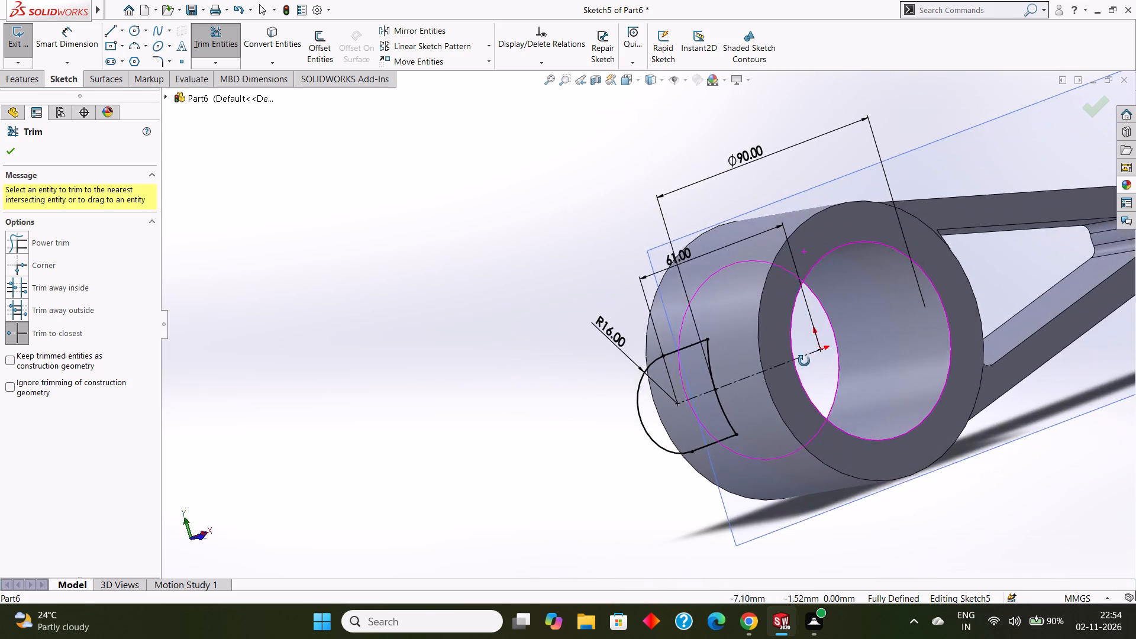
middle_drag(804, 361, 743, 233)
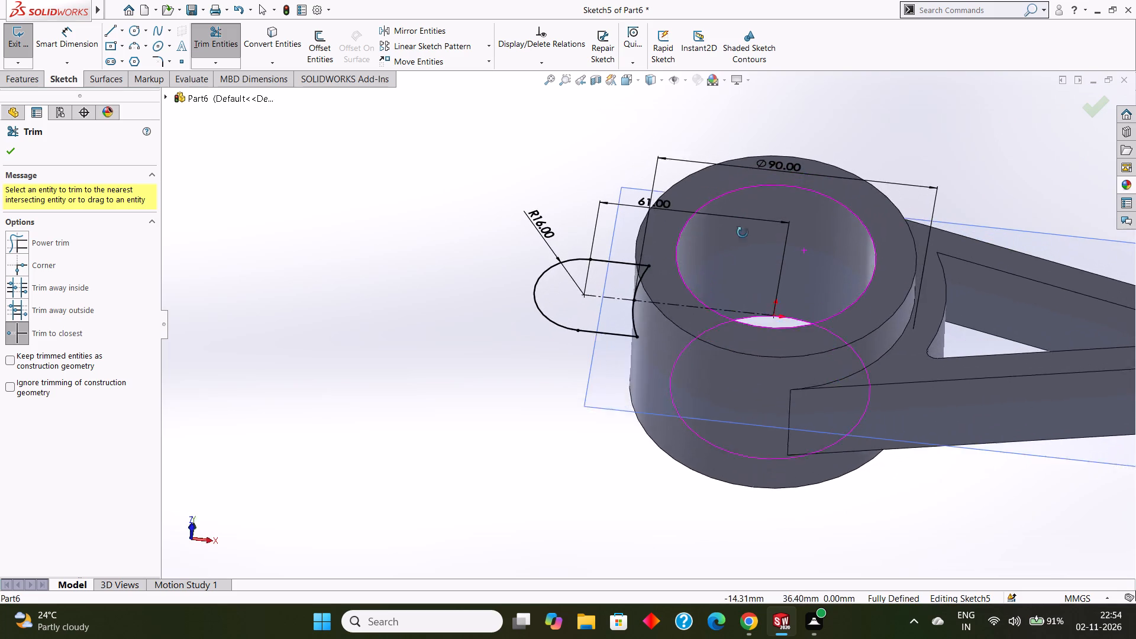
middle_drag(743, 233, 751, 275)
middle_drag(756, 271, 790, 237)
middle_drag(790, 236, 798, 230)
middle_click(798, 230)
key(Escape)
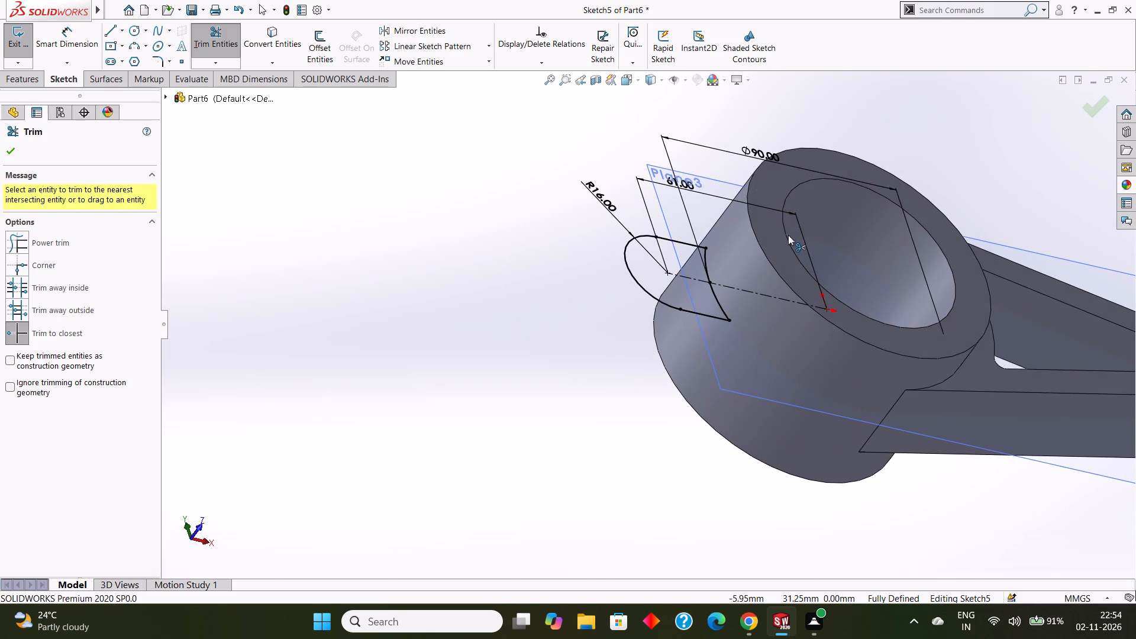
key(Escape)
key(Escape)
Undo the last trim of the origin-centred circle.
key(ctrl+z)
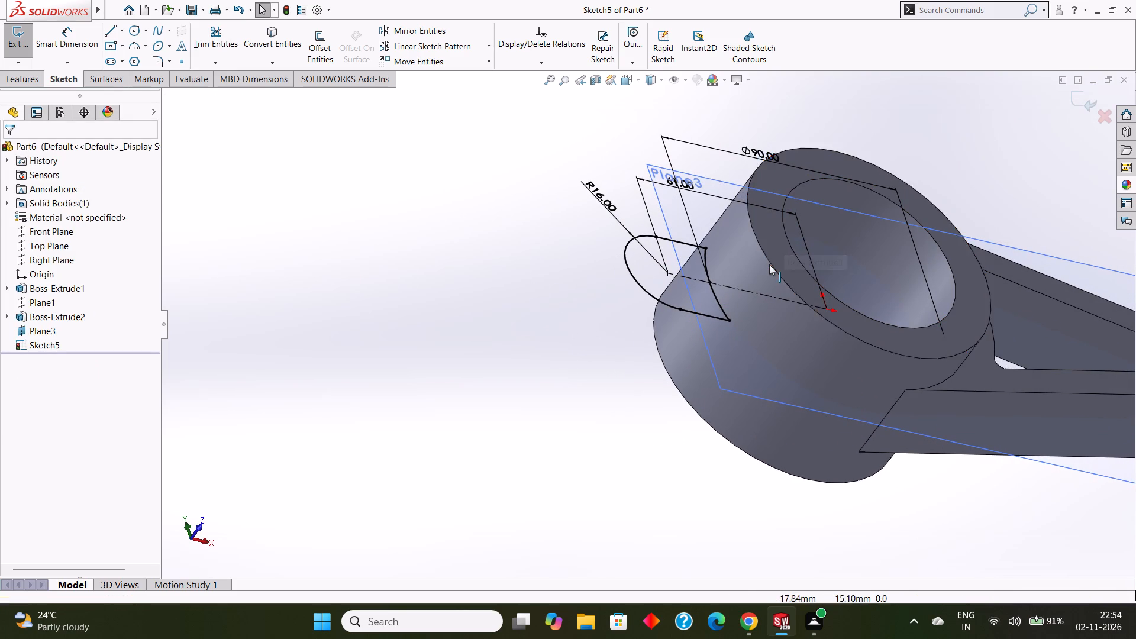
Undo the entire lug sketch, including its trims, lines, circles, dimensions and centreline, back to the bare offset plane.
key(ctrl+z)
key(ctrl+z)
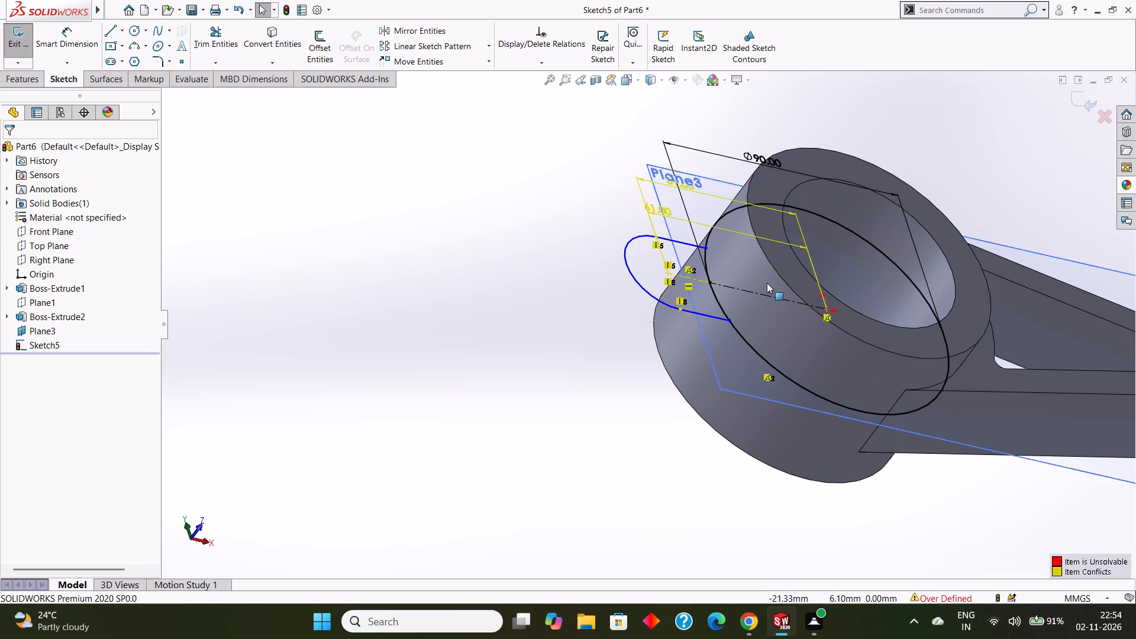
key(ctrl+z)
key(ctrl+z)
key(ctrl+z)
key(ctrl+z)
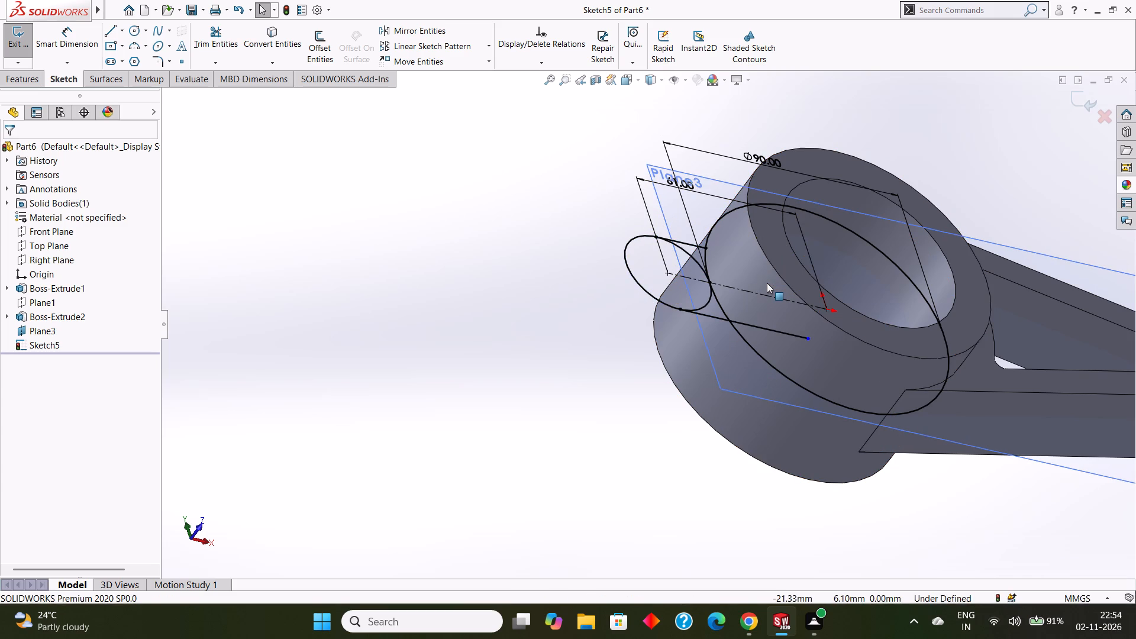
key(ctrl+z)
key(ctrl+z)
key(ctrl+z)
key(ctrl+z)
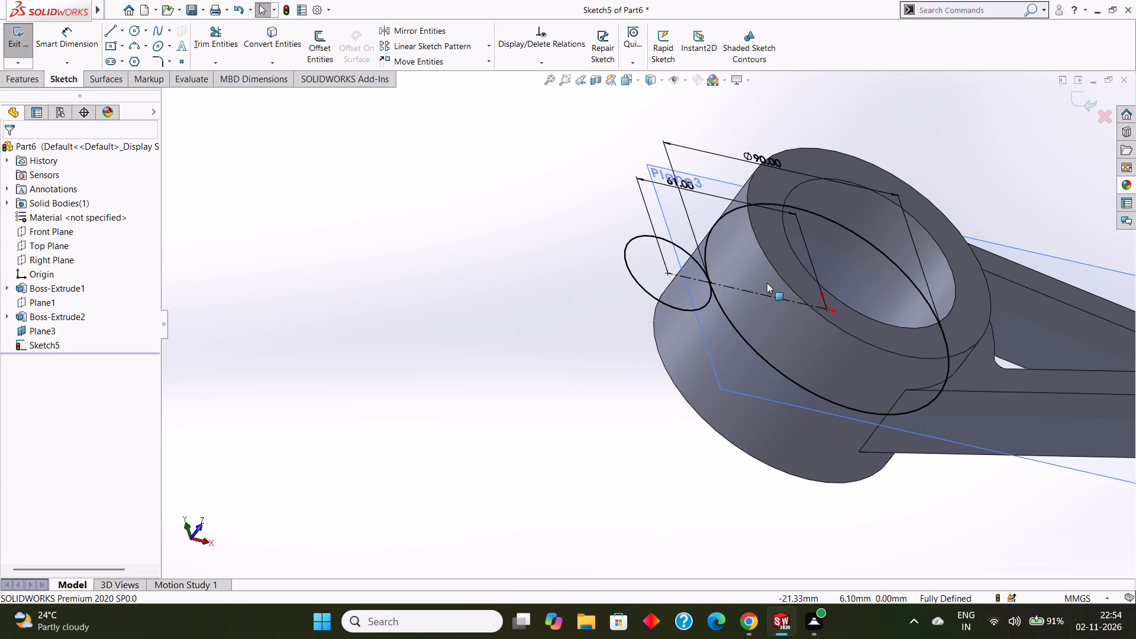
key(ctrl+z)
key(ctrl+z)
key(ctrl+z)
key(ctrl+z)
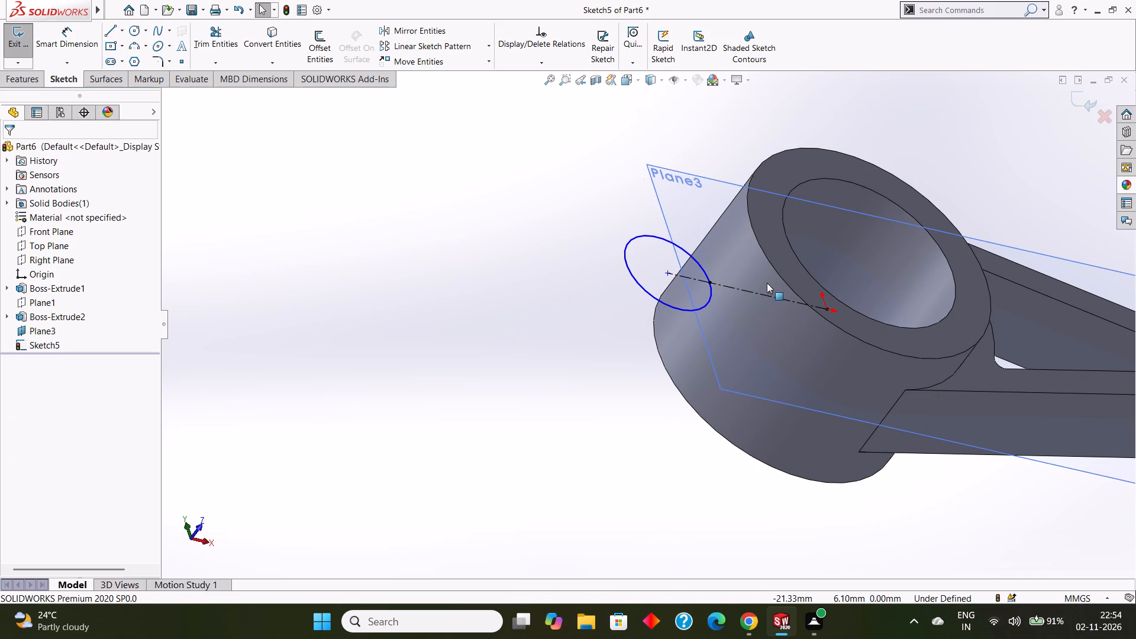
key(ctrl+z)
key(ctrl+z)
key(ctrl+z)
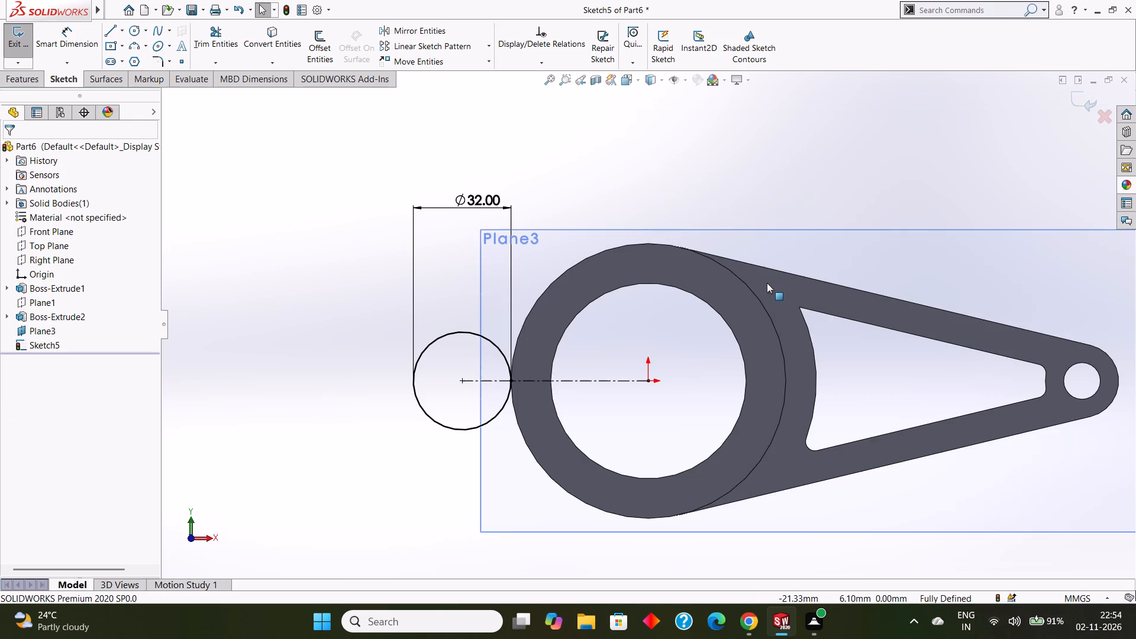
key(ctrl+z)
key(ctrl+z)
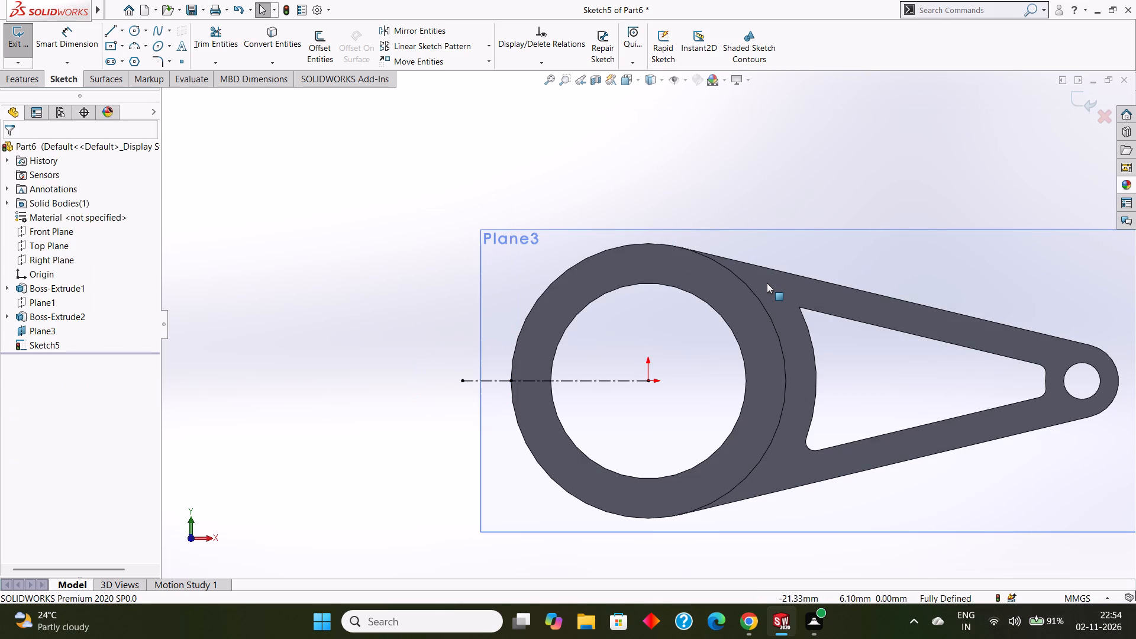
key(ctrl+z)
middle_drag(767, 283, 773, 261)
key(ctrl+z)
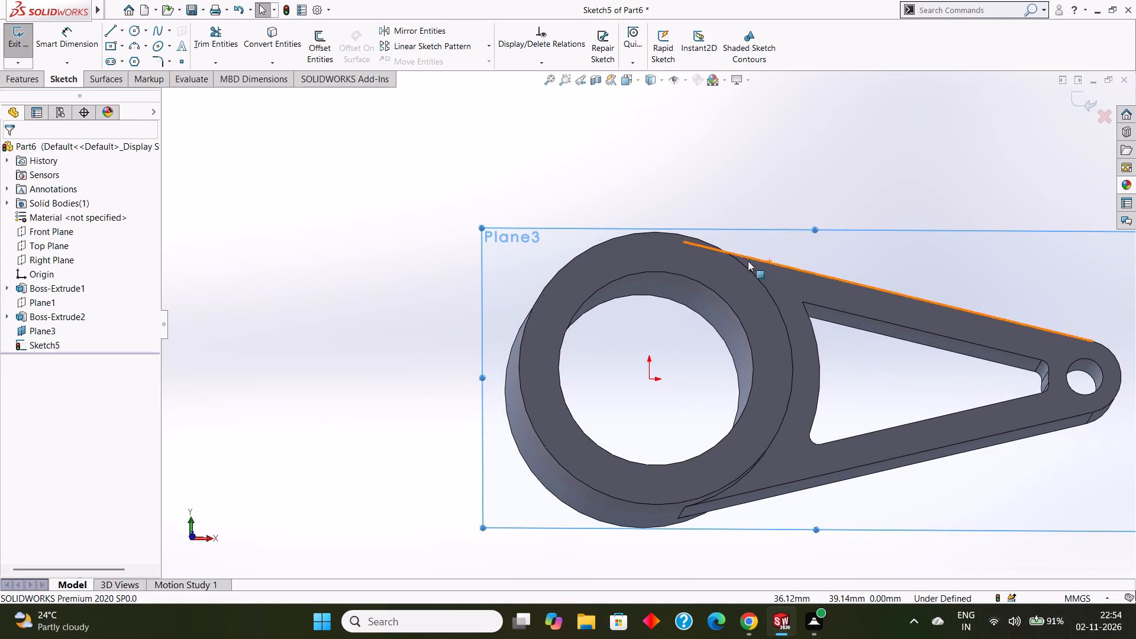
key(ctrl+z)
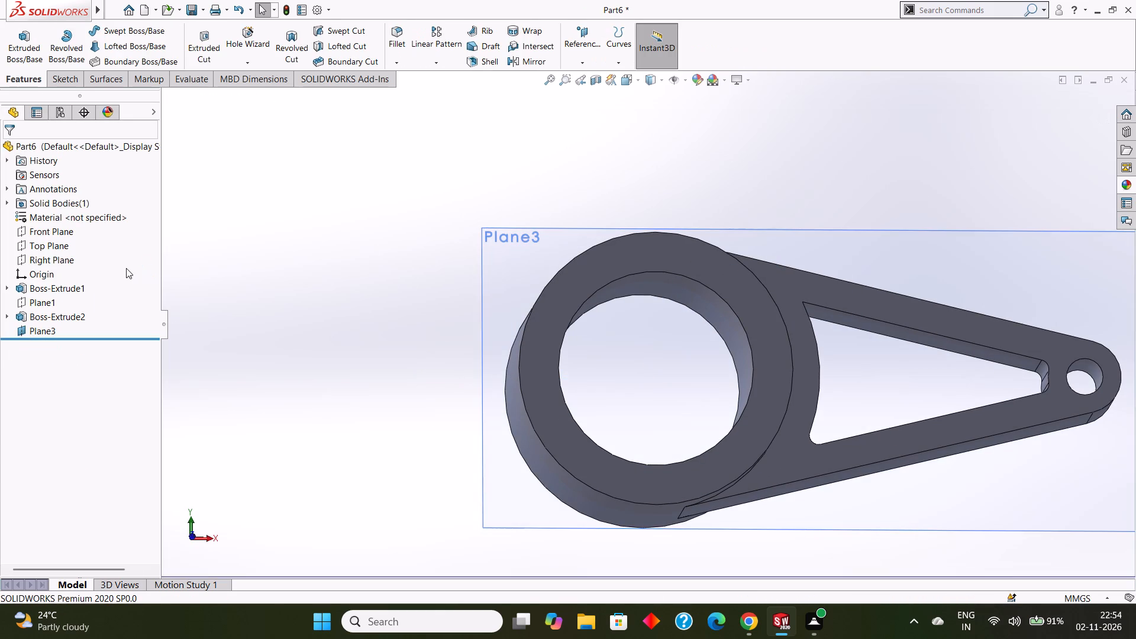
Edit Plane3 so that its offset from the Front Plane is 66 mm.
click(29, 329)
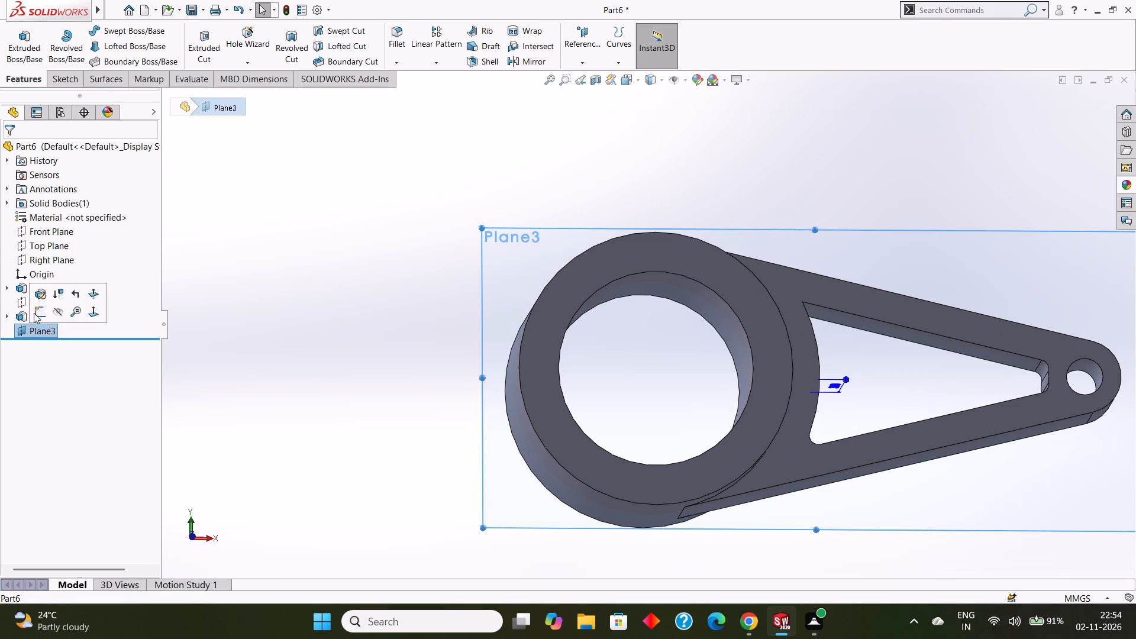
click(44, 293)
middle_drag(291, 351, 348, 248)
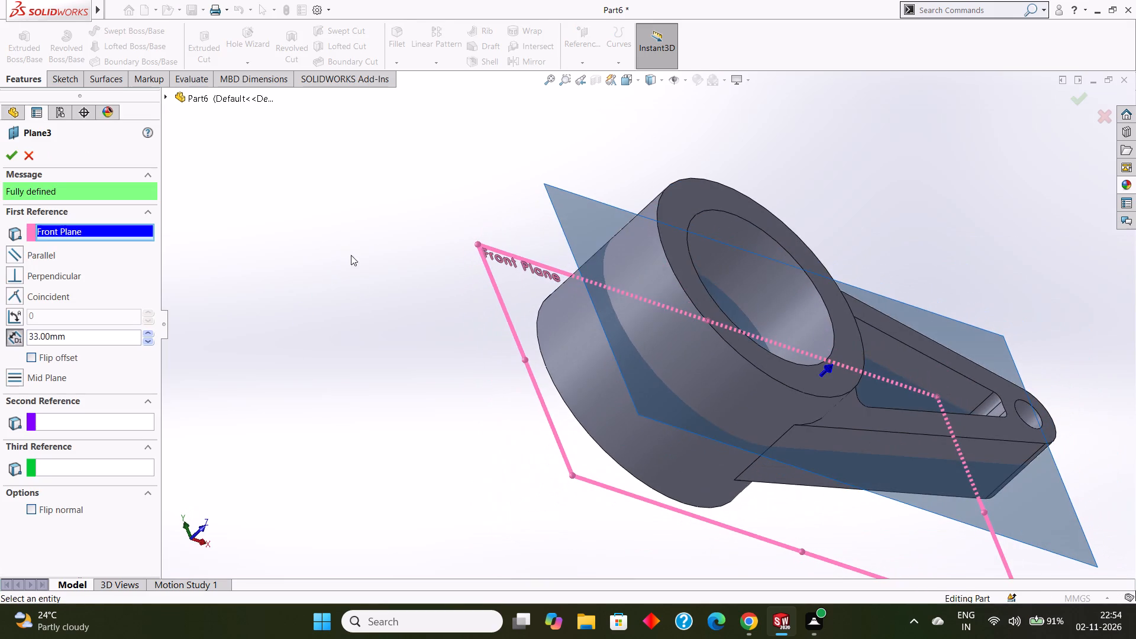
middle_drag(366, 288, 370, 269)
click(72, 334)
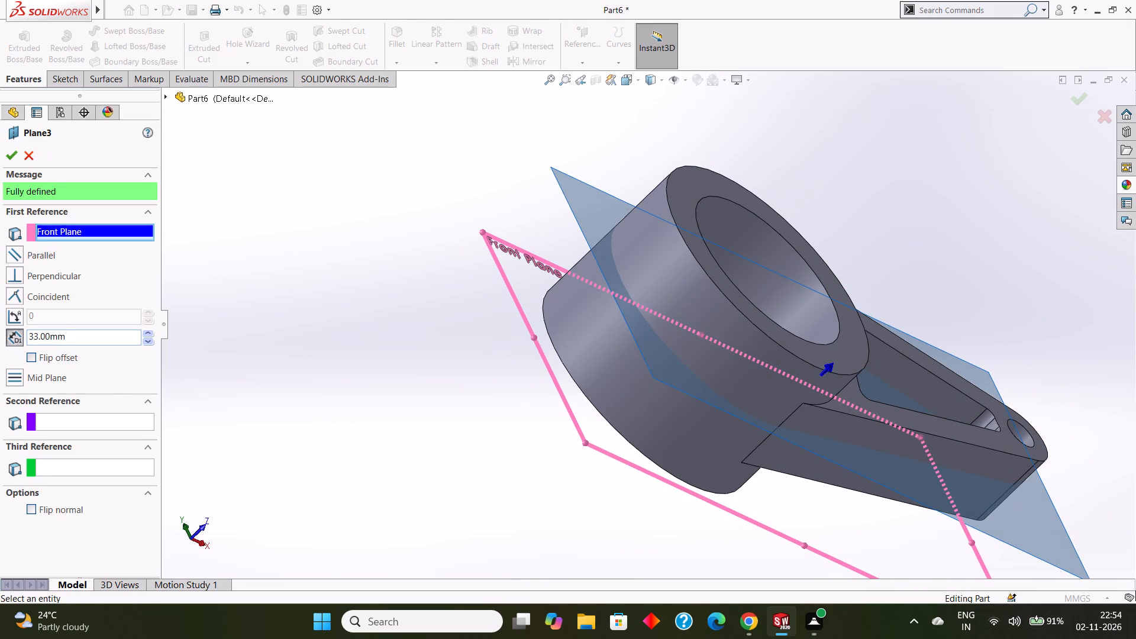
drag(104, 330, 7, 337)
text(66)
key(Return)
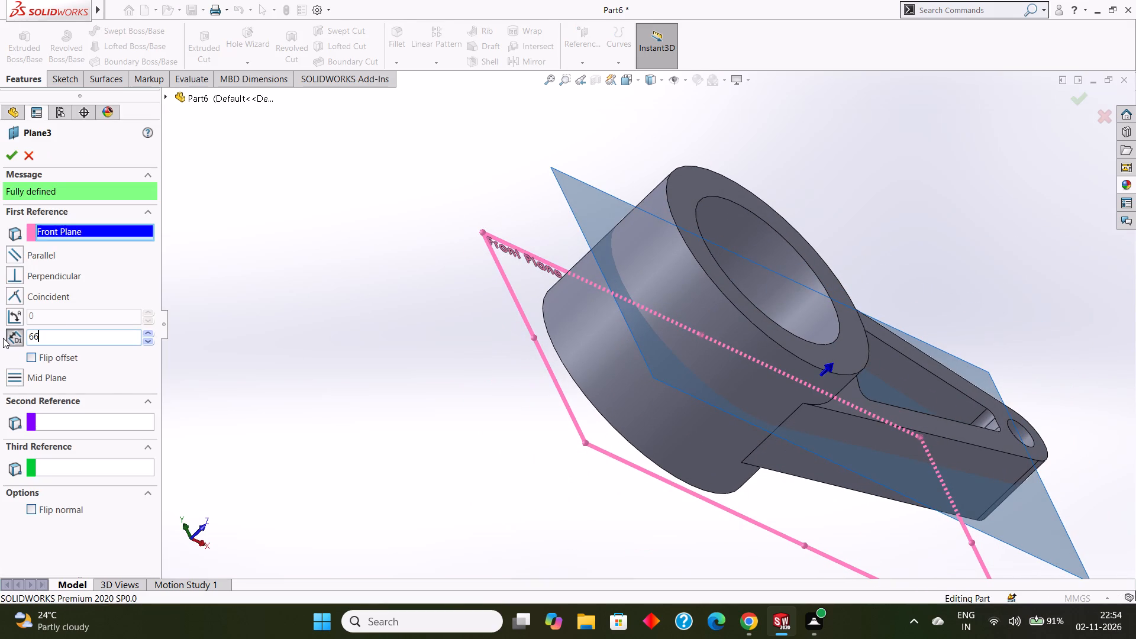
click(17, 162)
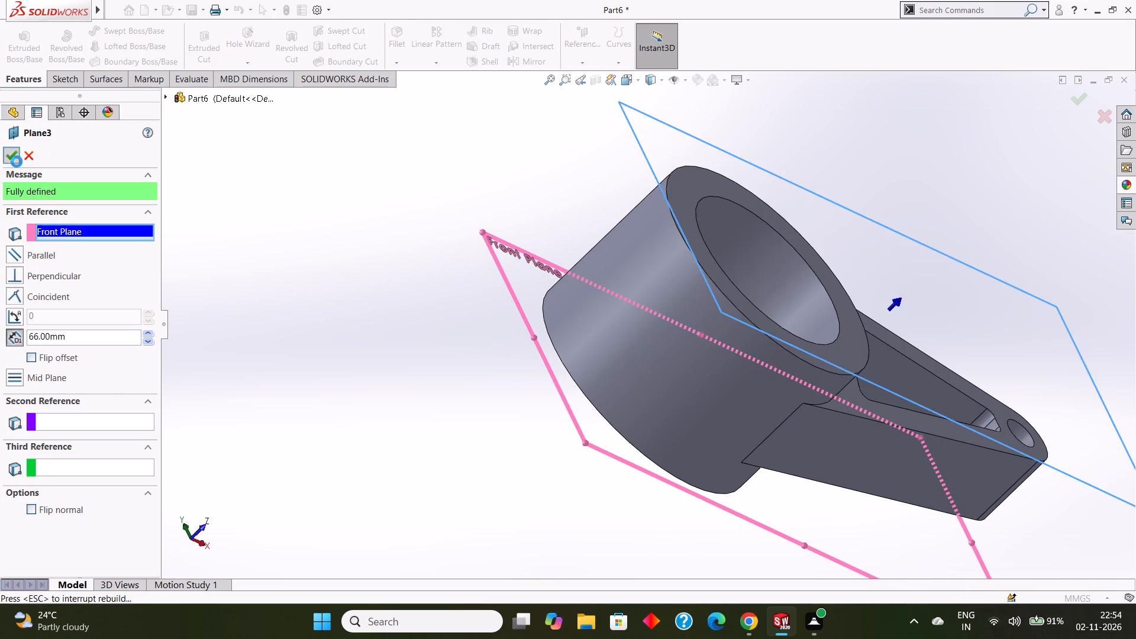
Start a new sketch on Plane3 and view it face-on.
click(647, 146)
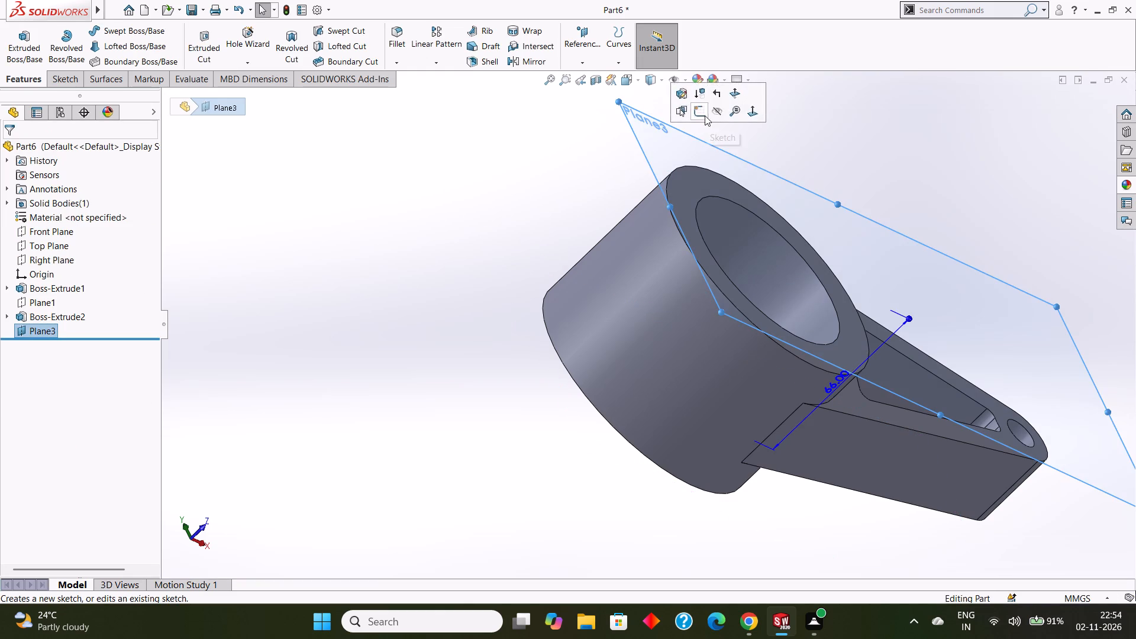
click(703, 109)
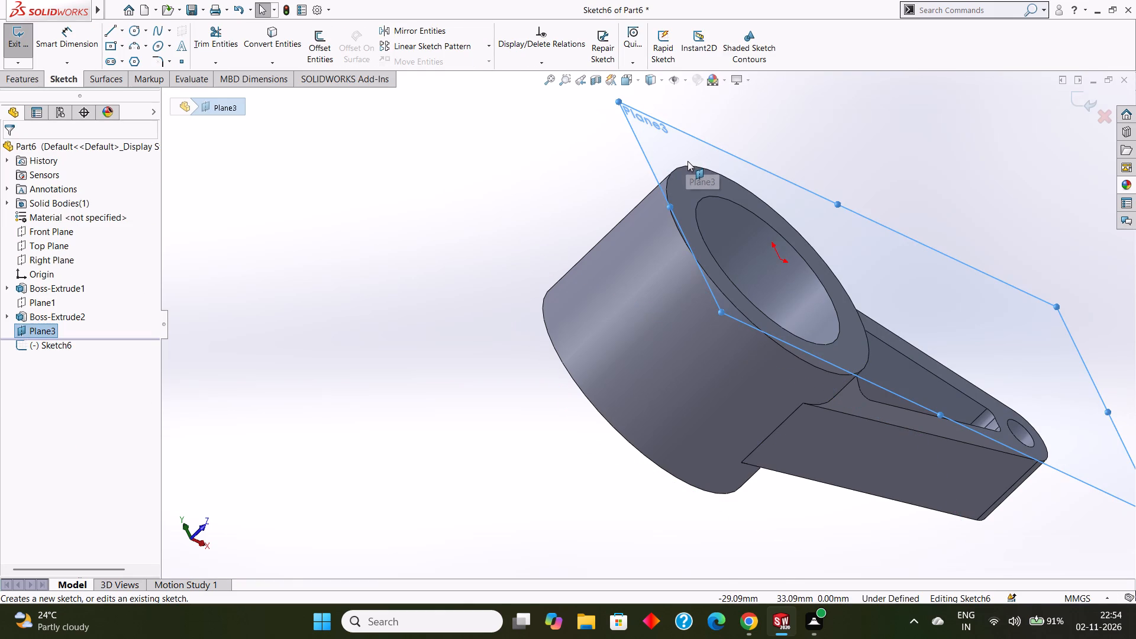
key(ctrl+8)
scroll(545, 234, up, 2)
scroll(546, 307, up, 1)
scroll(546, 300, down, 2)
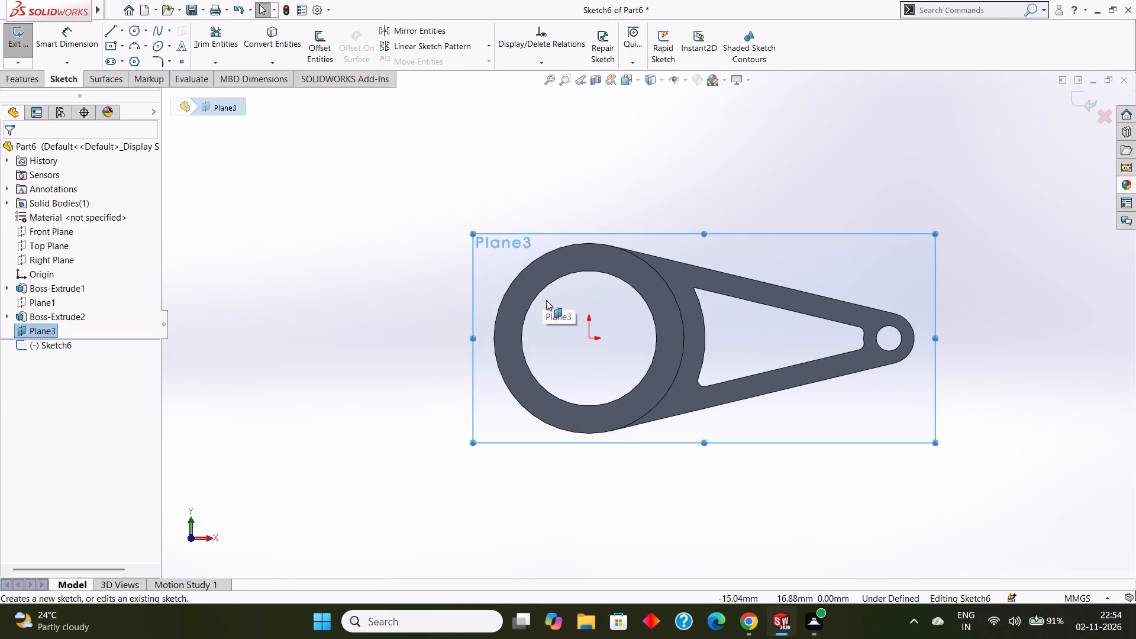
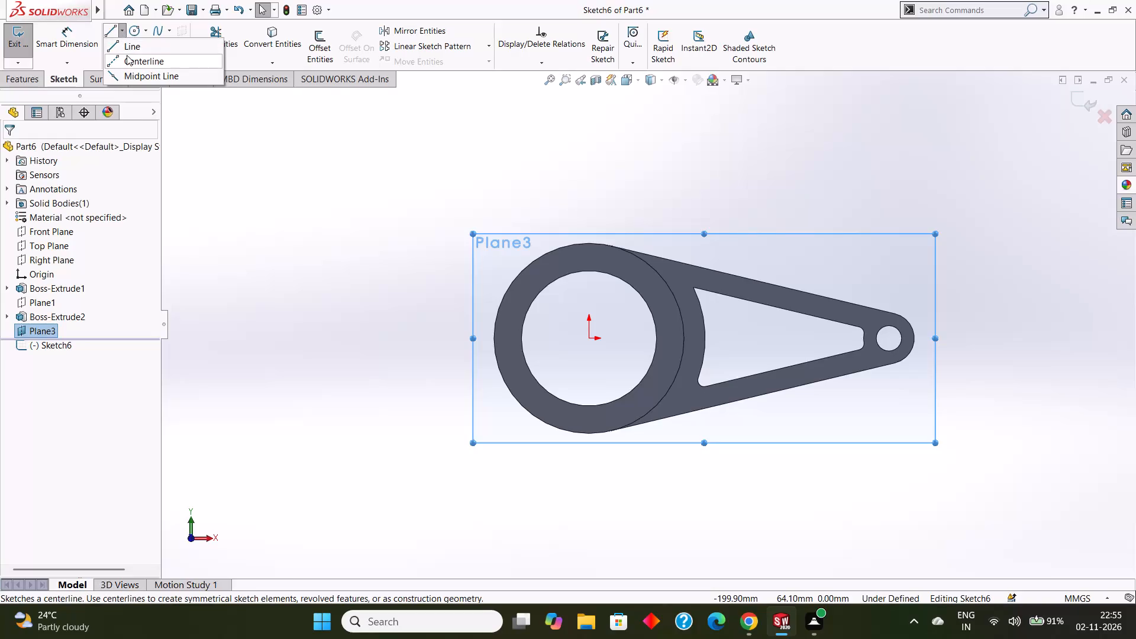
Sketch a horizontal centreline from the origin to the cylinder's outer edge opposite the arm, and continue it 16 mm beyond.
click(127, 55)
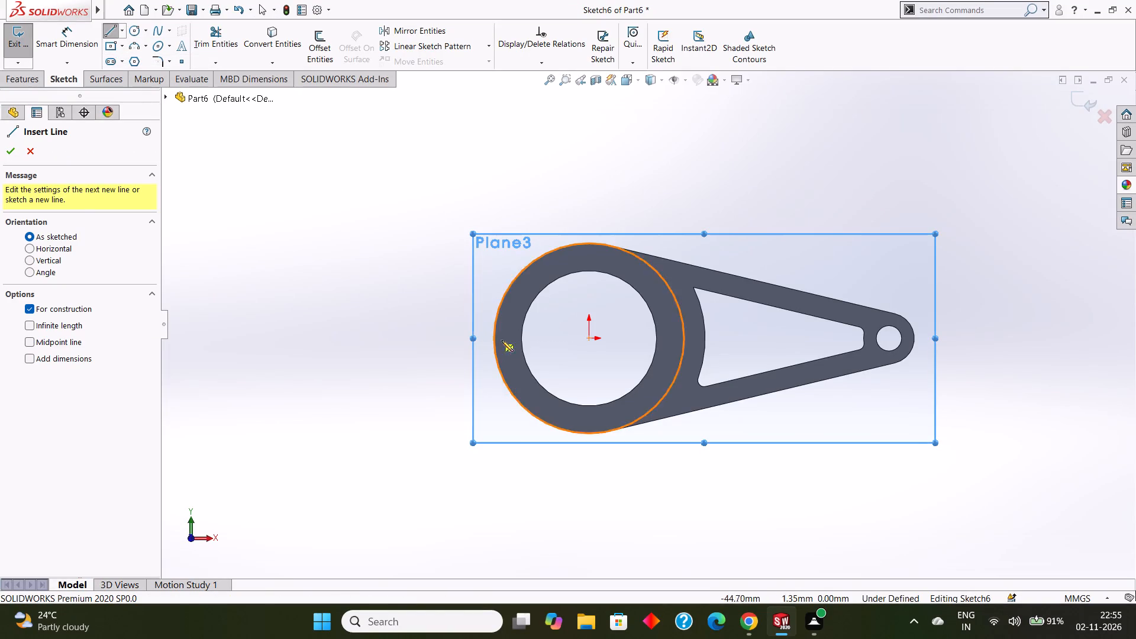
scroll(509, 341, up, 1)
click(599, 335)
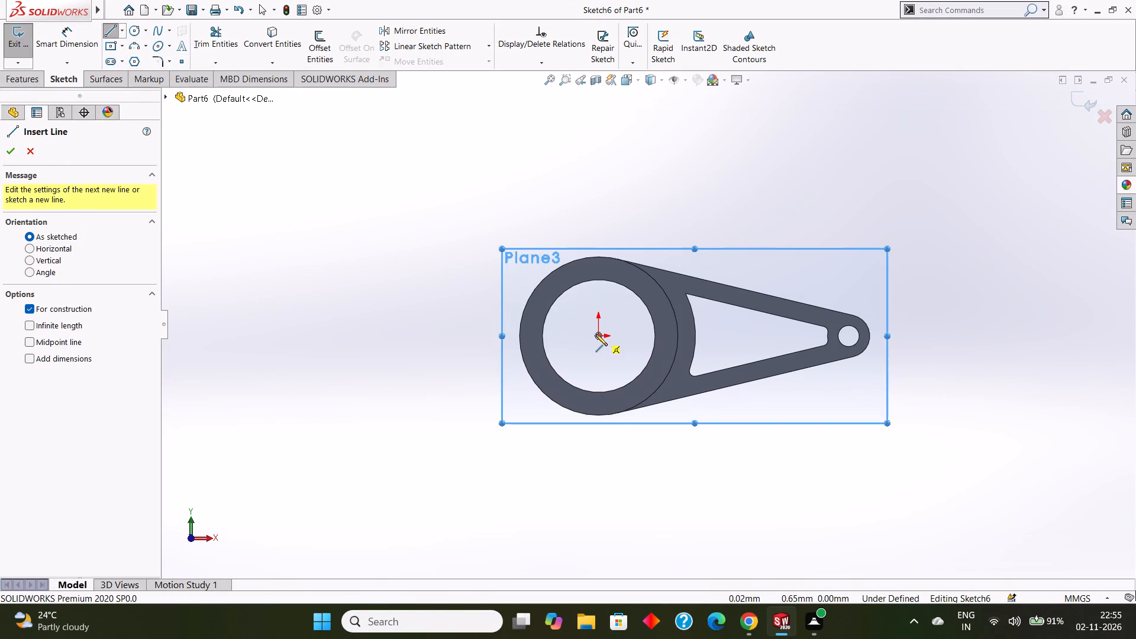
click(521, 337)
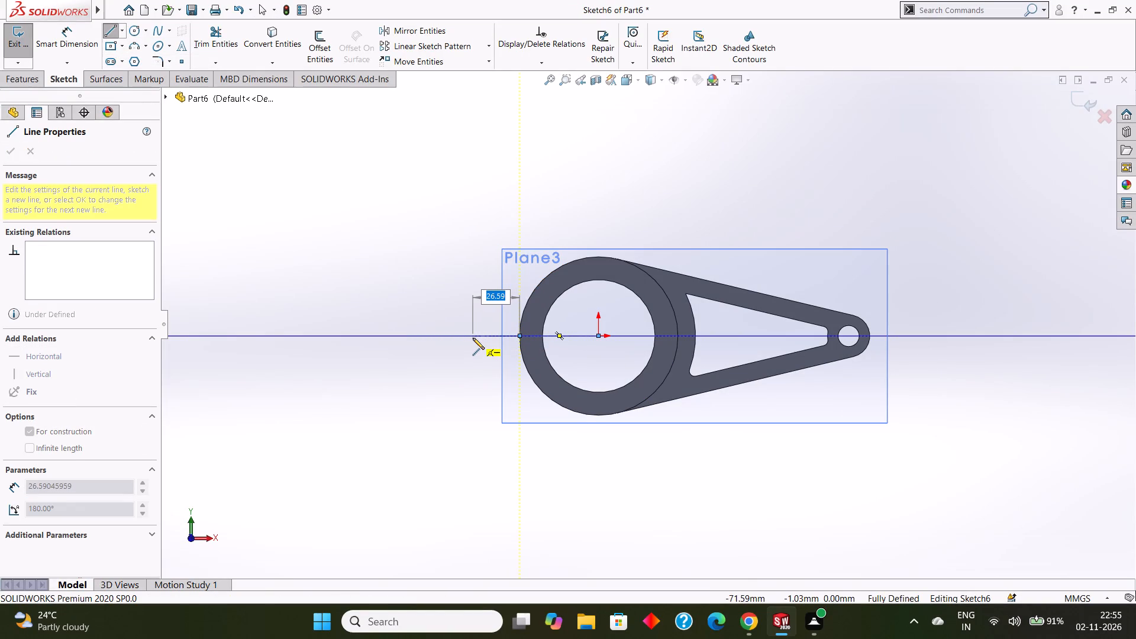
text(16)
key(Return)
key(Escape)
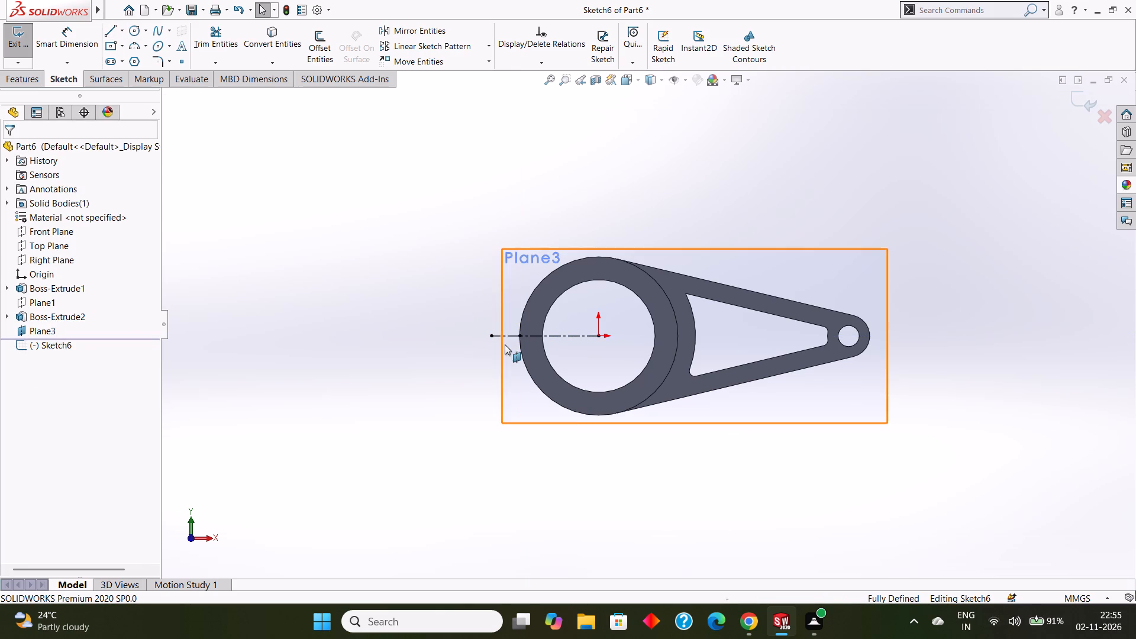
Sketch a circle centred on the centreline's outer end, reaching the cylinder's edge, and dimension its diameter as 32 mm.
scroll(505, 344, up, 1)
scroll(509, 339, down, 2)
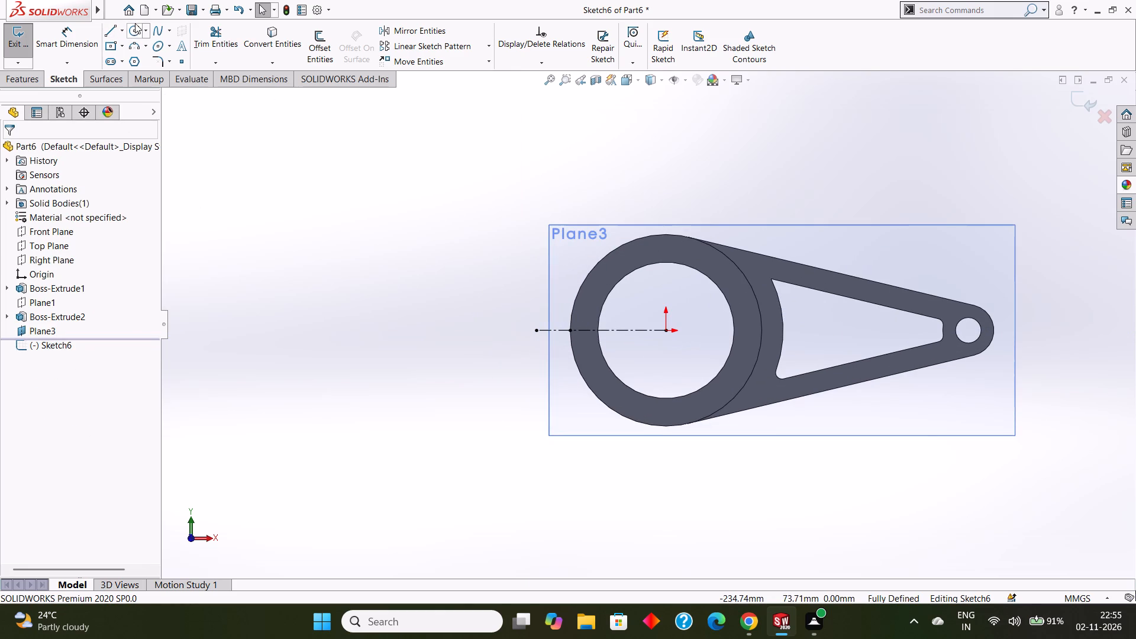
click(135, 23)
drag(536, 330, 553, 331)
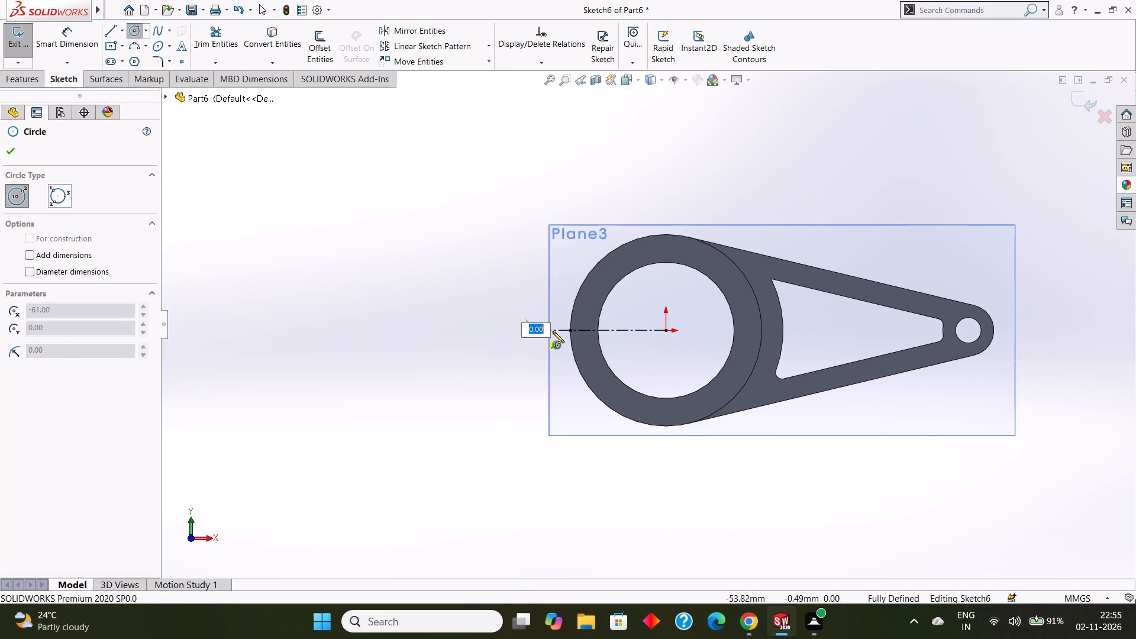
drag(553, 331, 570, 334)
key(Escape)
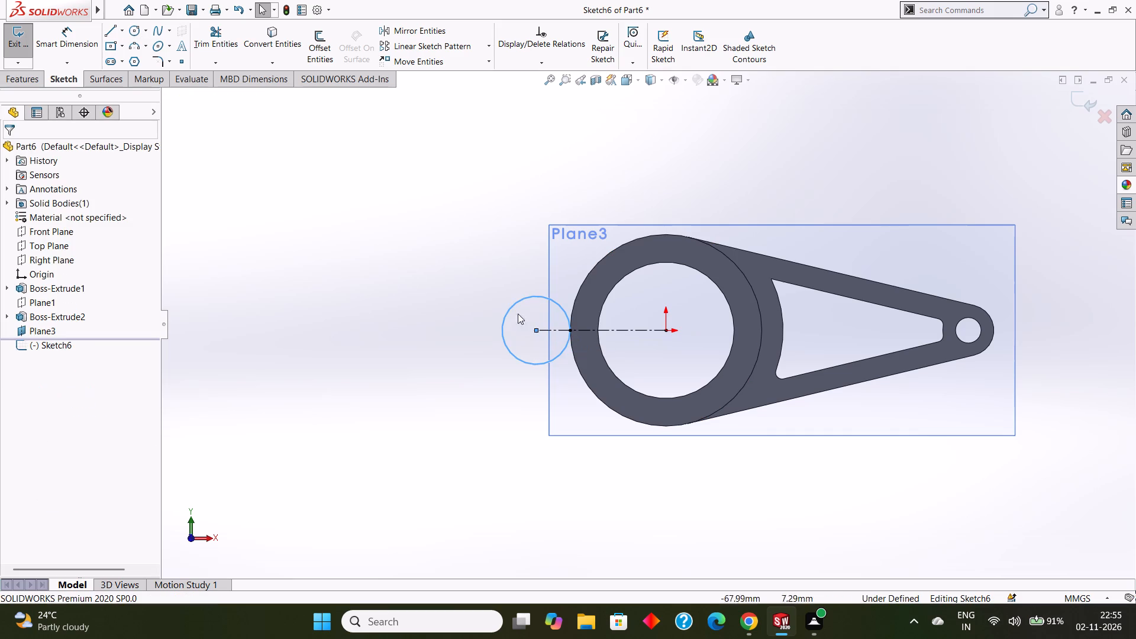
click(79, 30)
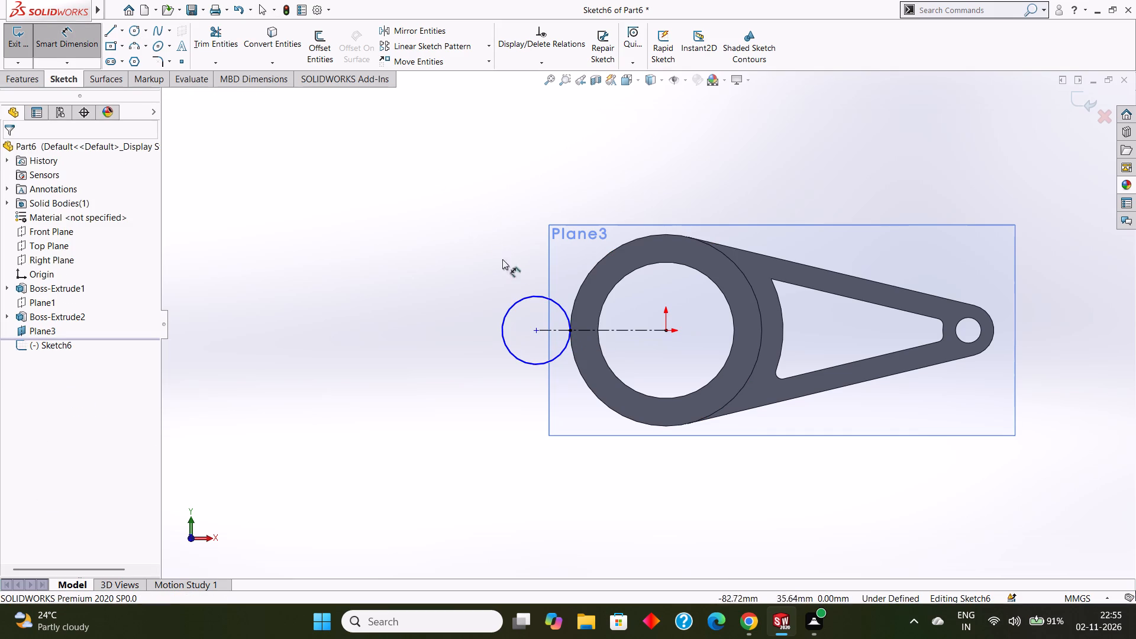
drag(524, 299, 523, 294)
click(525, 177)
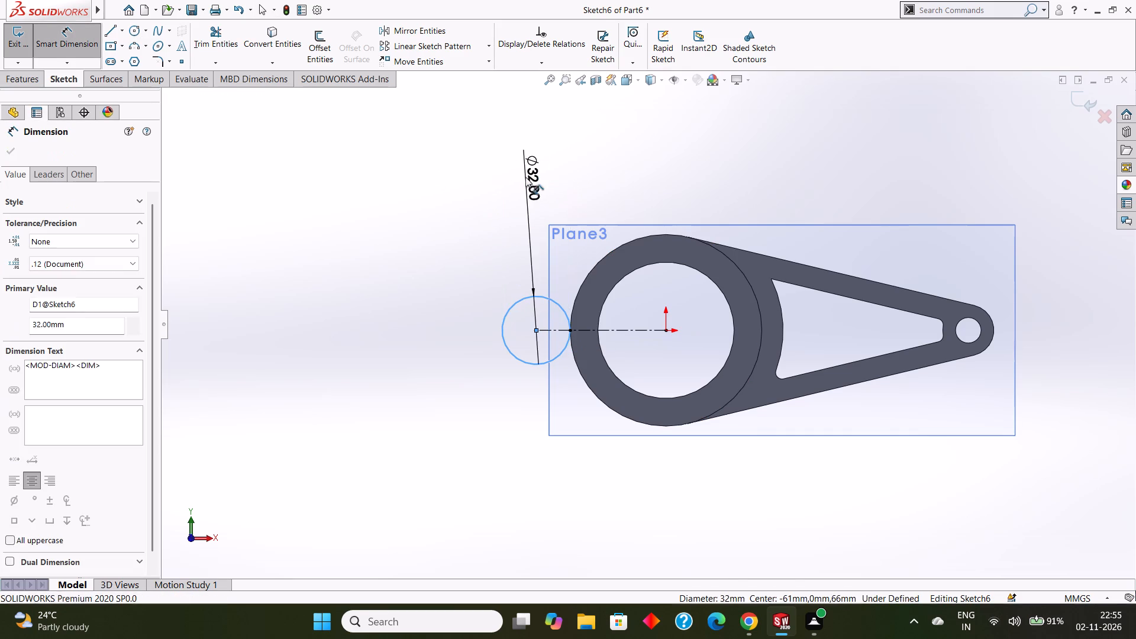
click(476, 156)
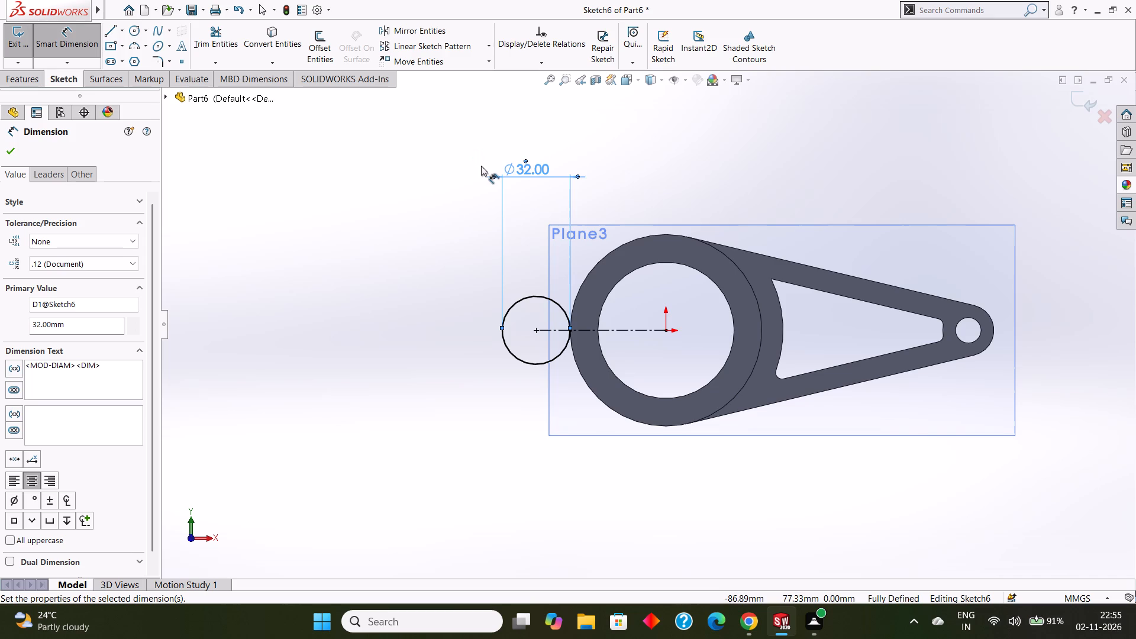
click(12, 153)
Sketch a circle centred on the origin matching the cylinder's outer edge and dimension its diameter as 90 mm.
click(131, 36)
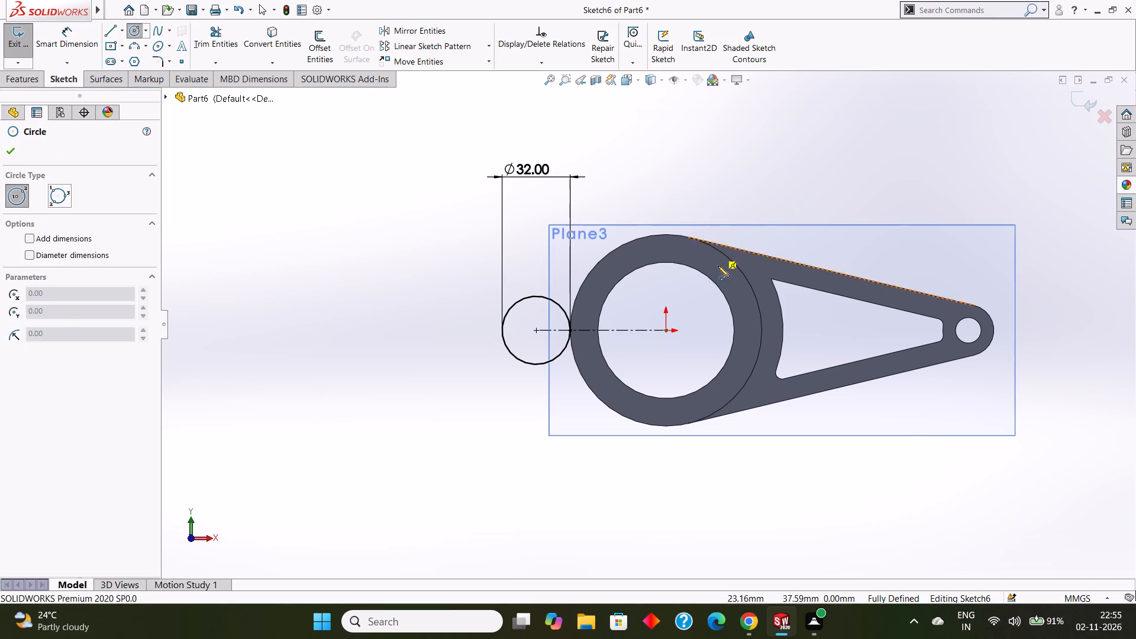
drag(669, 329, 748, 346)
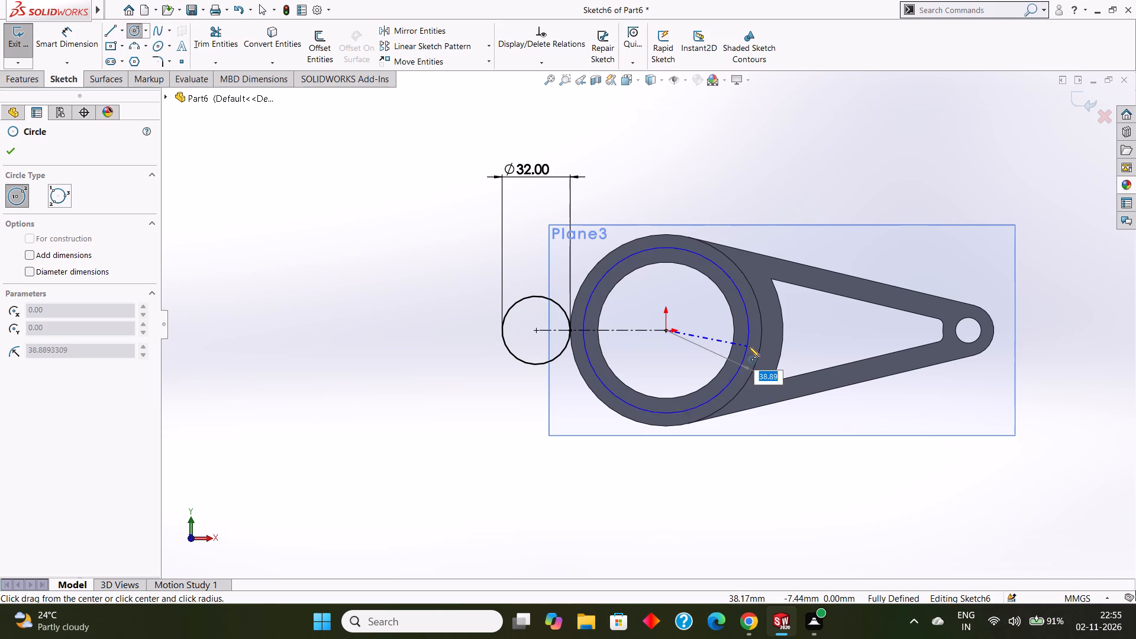
drag(748, 346, 759, 342)
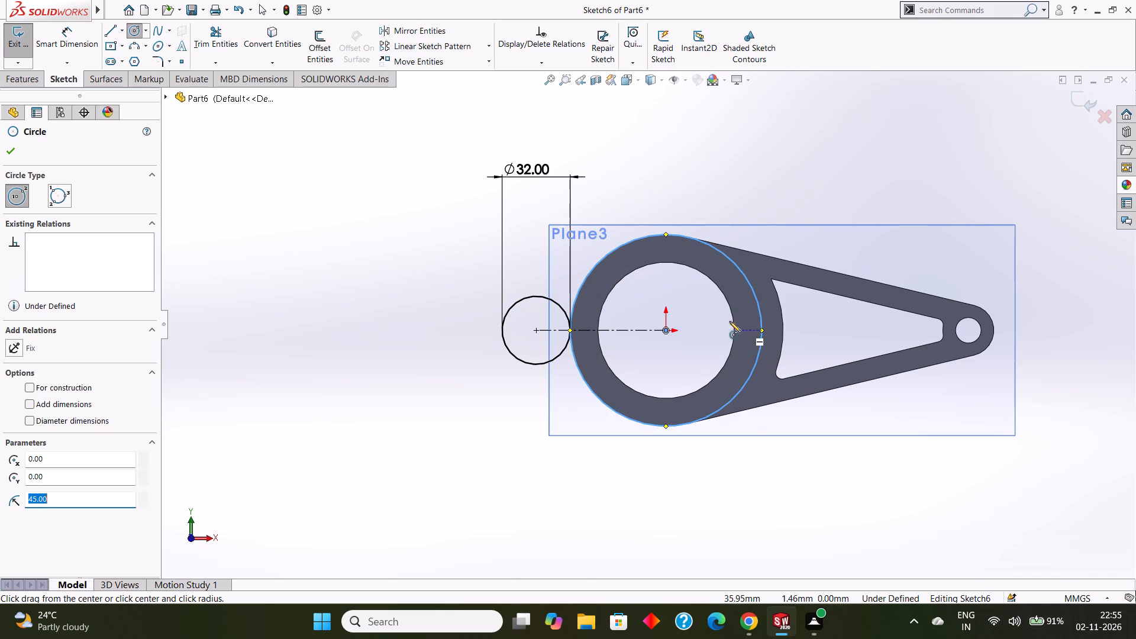
click(7, 151)
click(67, 36)
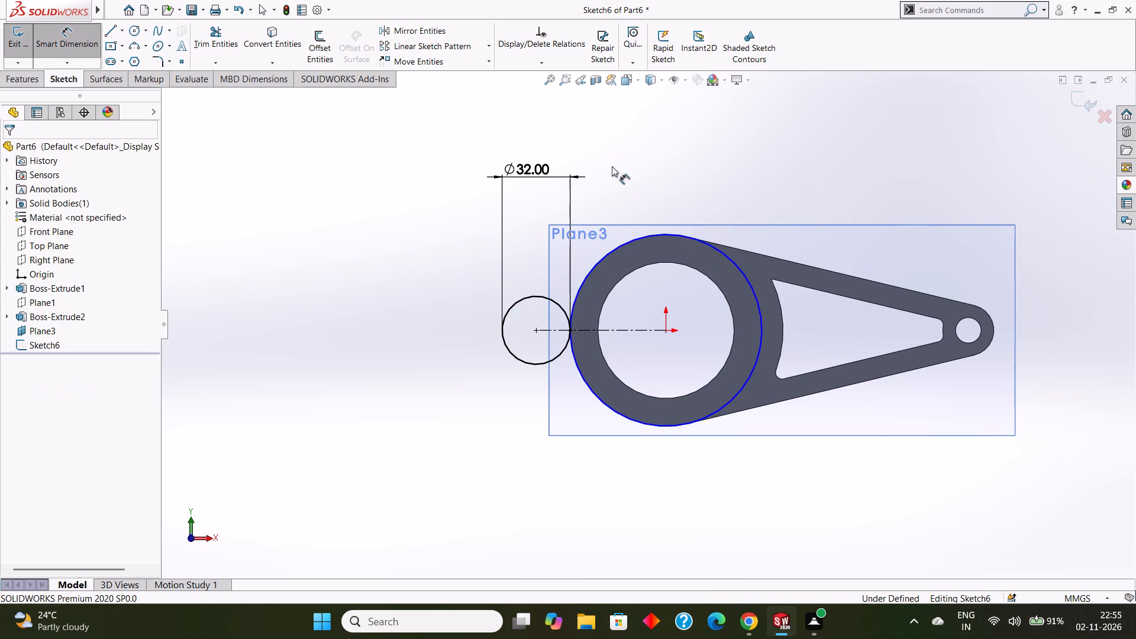
click(663, 232)
click(656, 134)
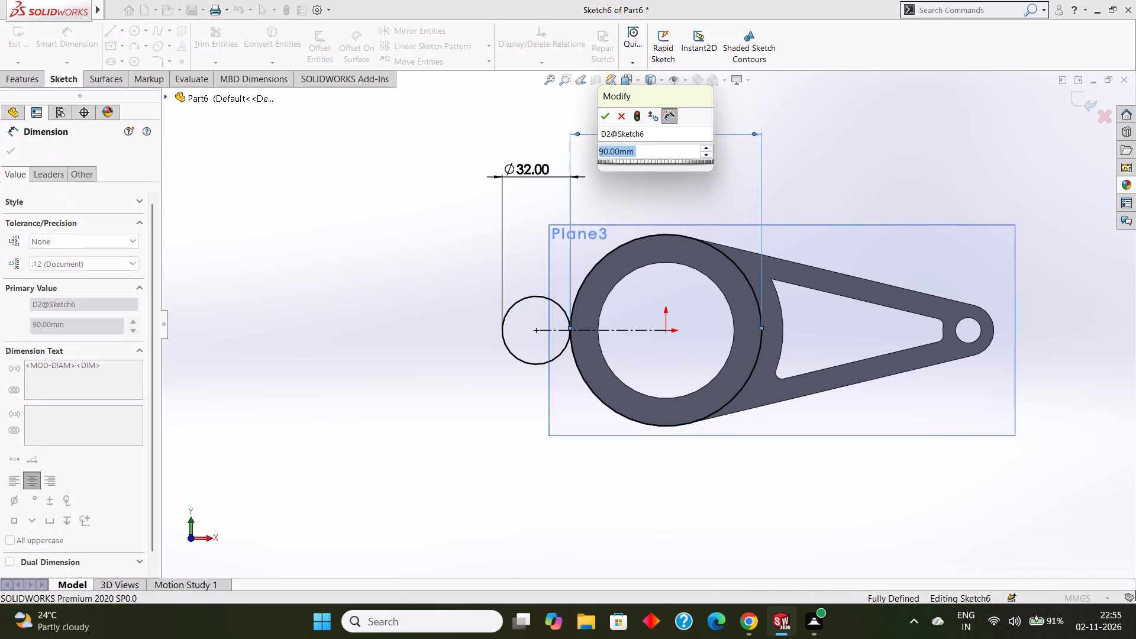
click(603, 109)
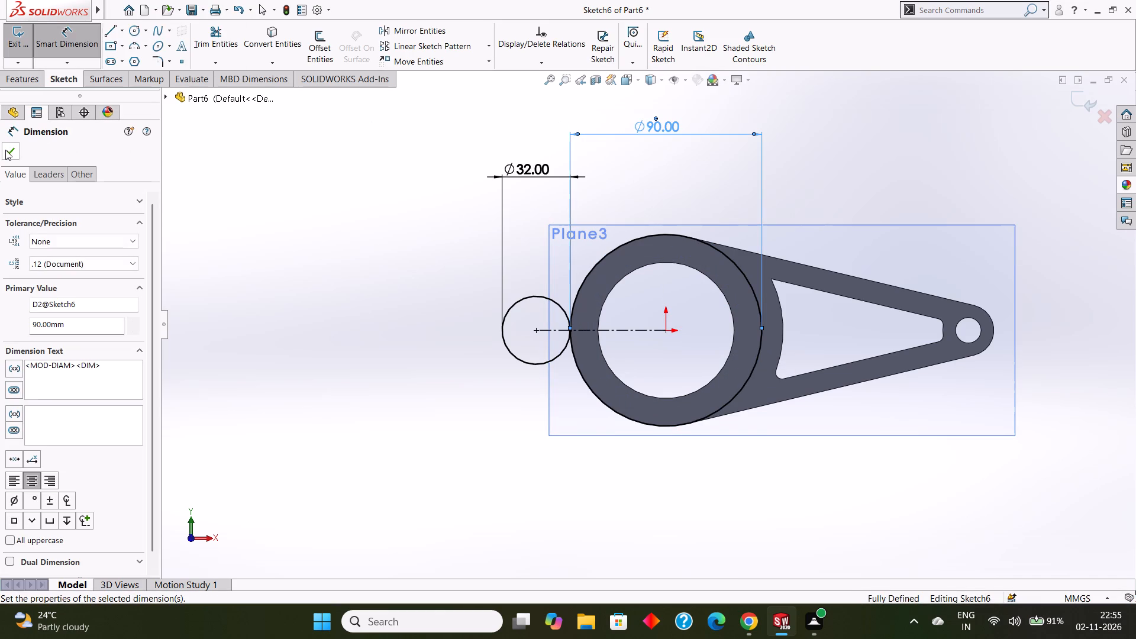
click(5, 150)
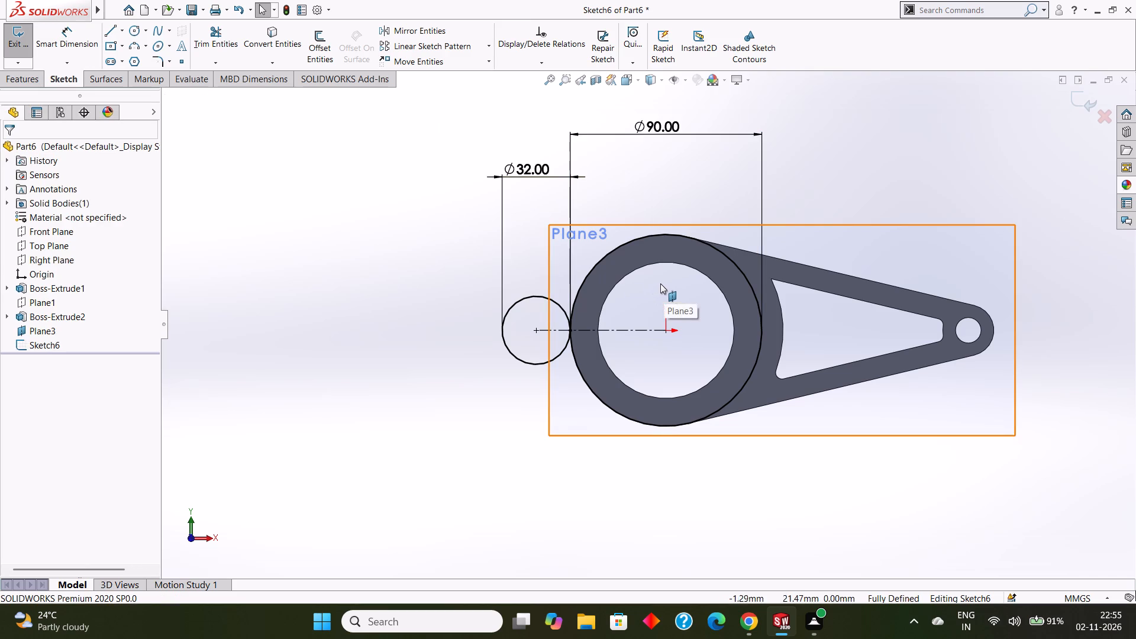
Draw two horizontal tangent lines about 33 mm long from the small circle's top and bottom to the cylinder's inner edge.
click(111, 27)
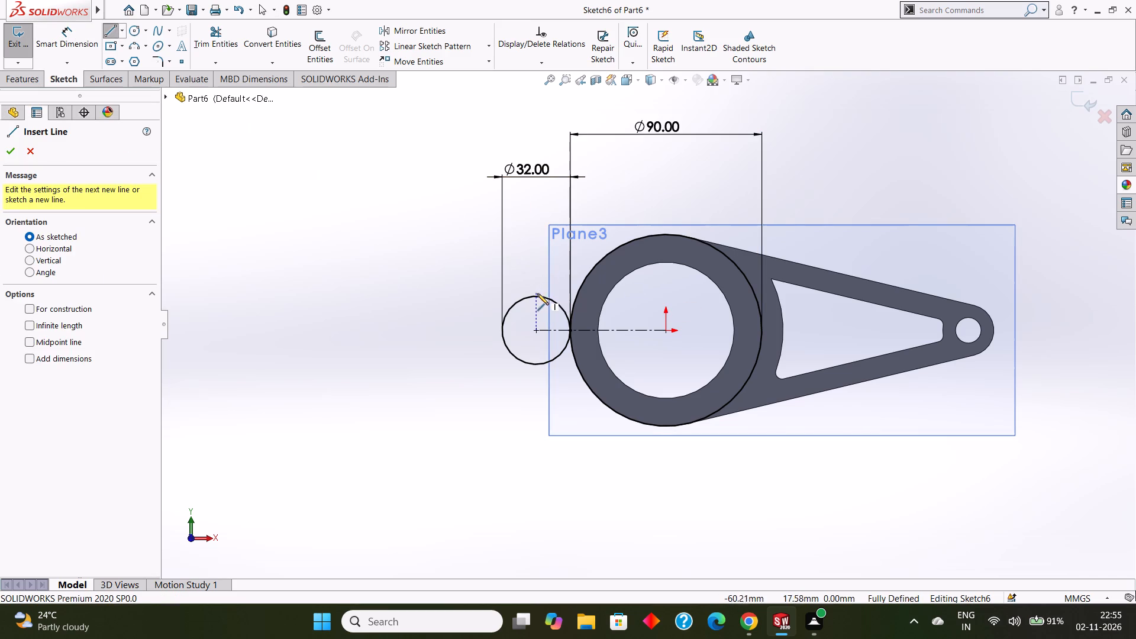
click(535, 297)
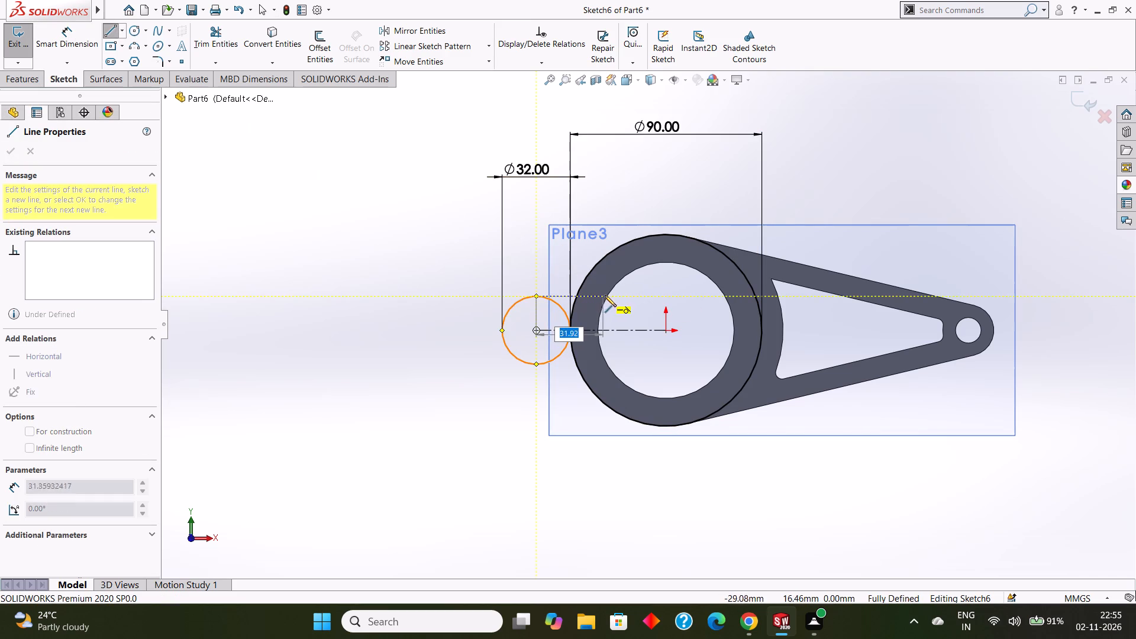
click(603, 296)
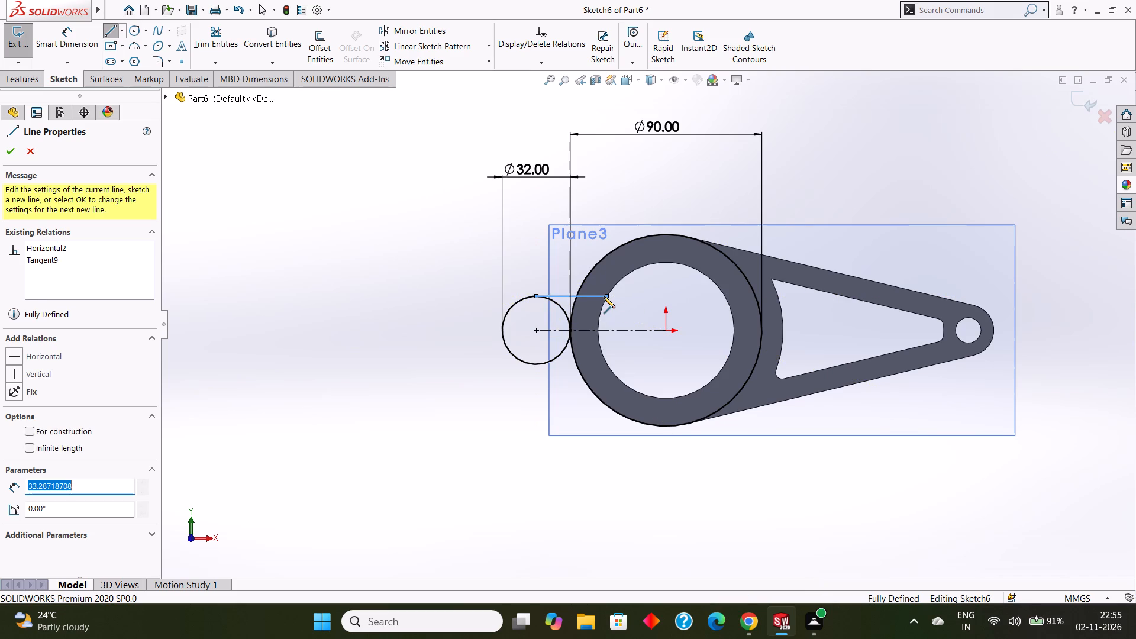
key(Escape)
click(109, 21)
click(111, 25)
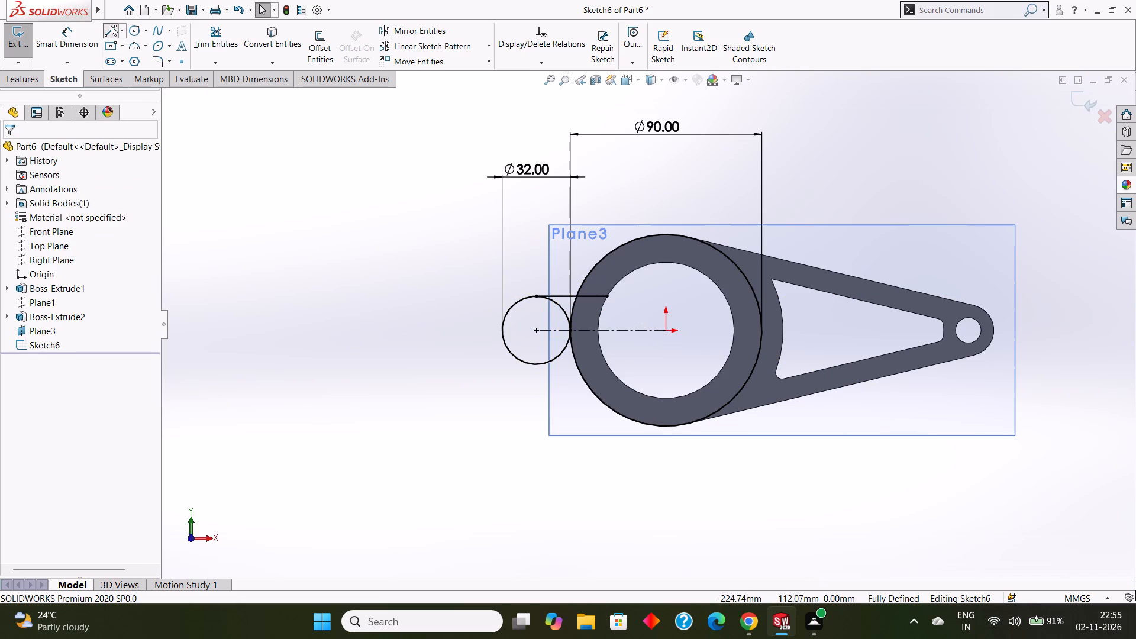
click(537, 364)
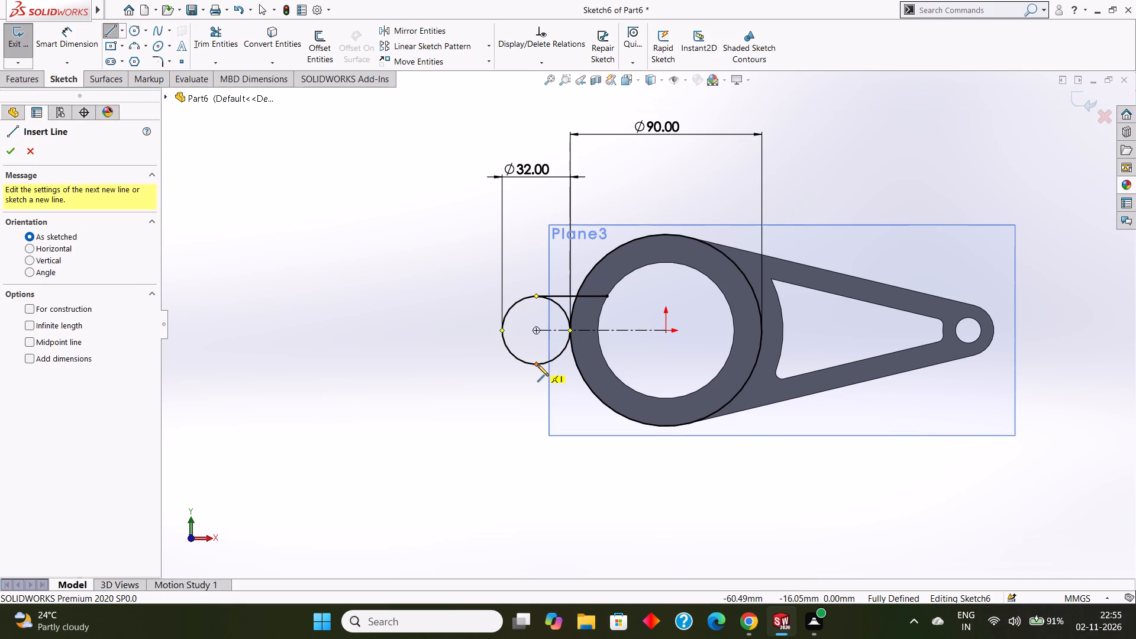
click(605, 363)
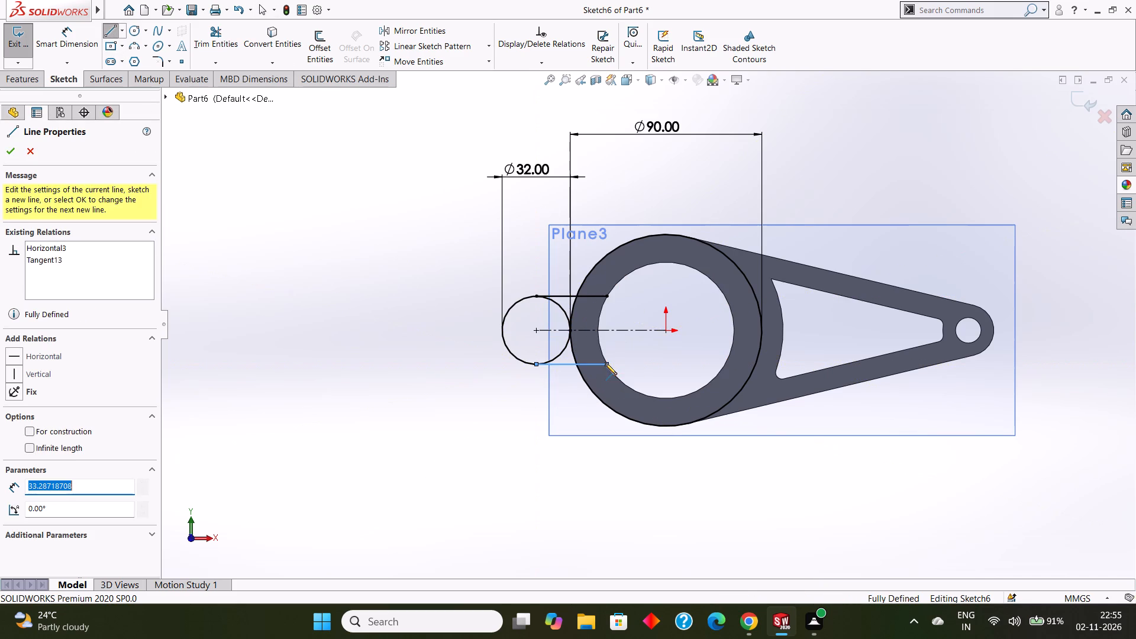
key(Escape)
key(Escape)
Trim the line ends inside the 90 mm circle and the inner half of the 32 mm circle to form the lug outline.
click(215, 44)
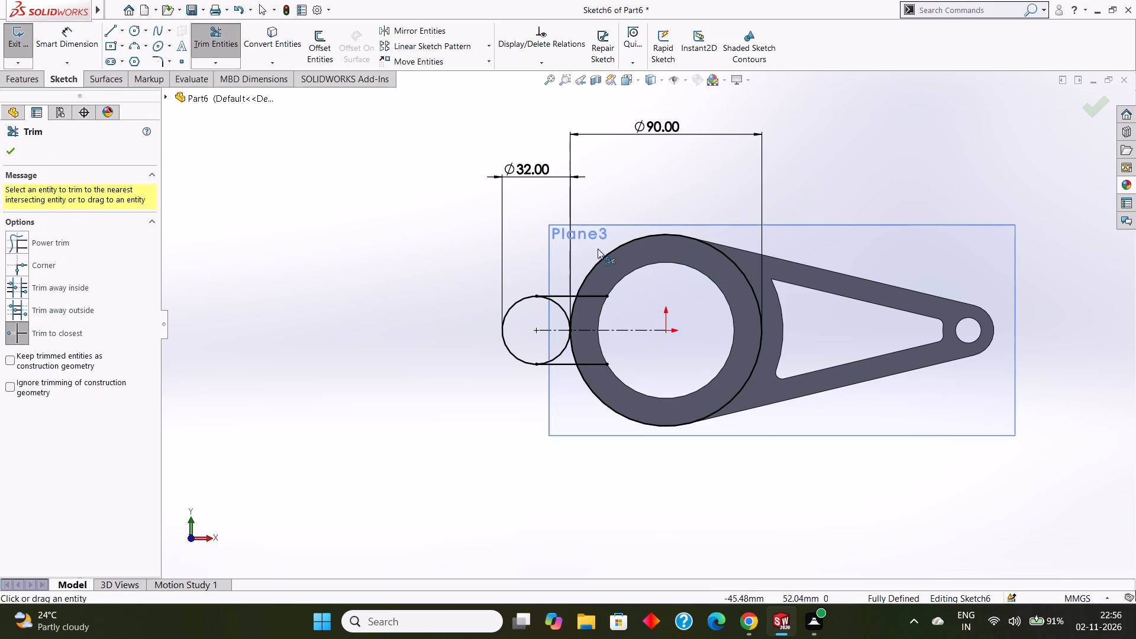
scroll(618, 283, down, 2)
click(587, 303)
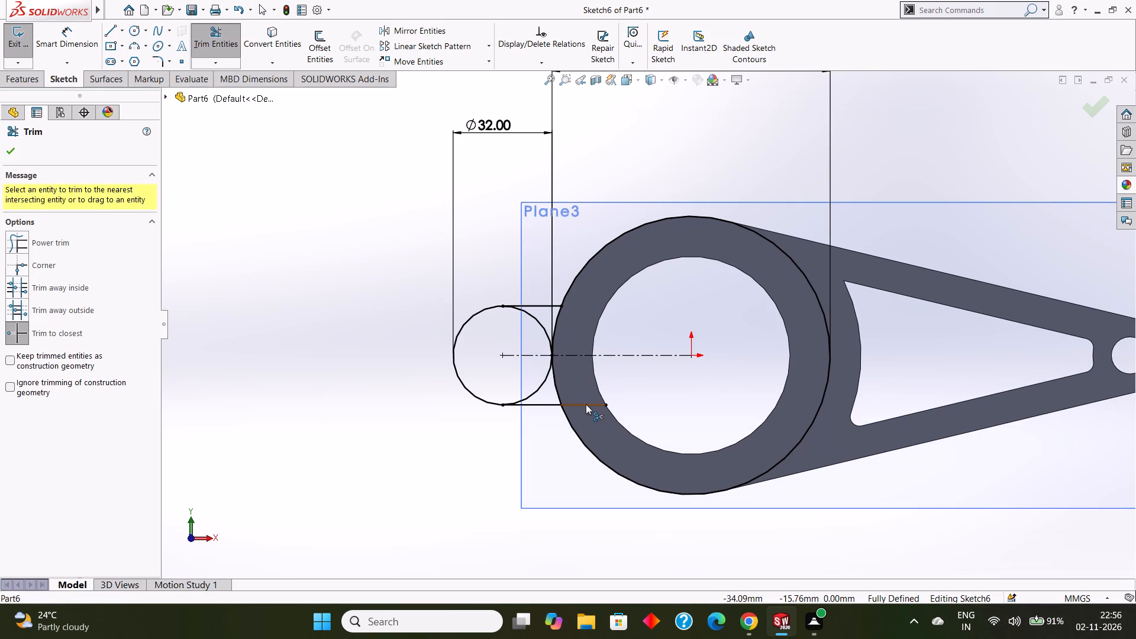
click(586, 404)
click(527, 314)
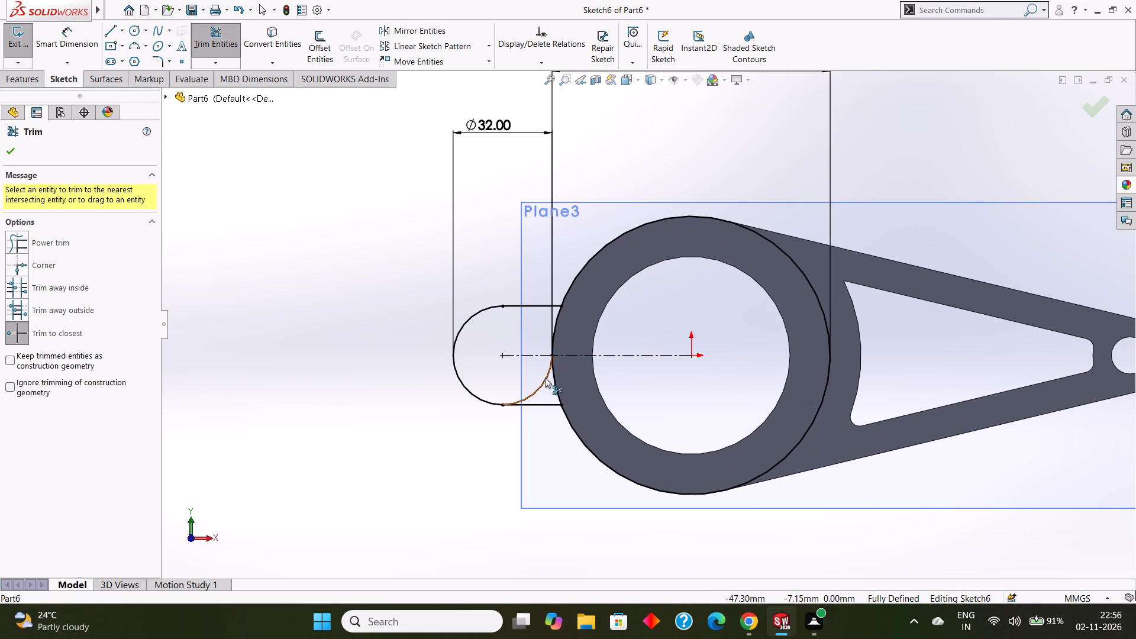
click(545, 377)
click(13, 152)
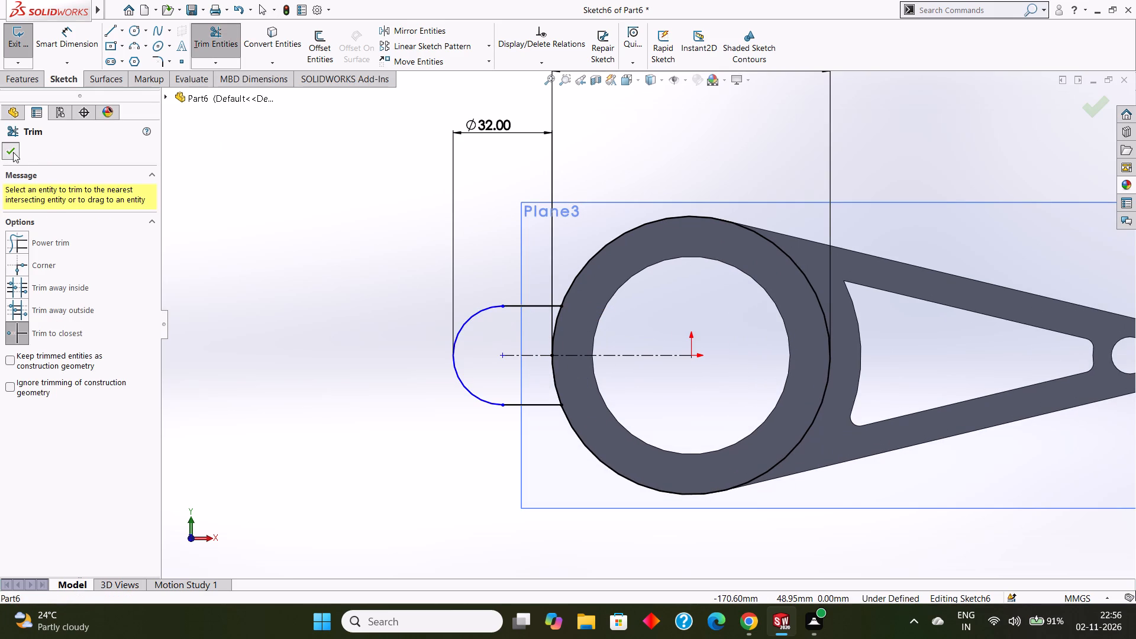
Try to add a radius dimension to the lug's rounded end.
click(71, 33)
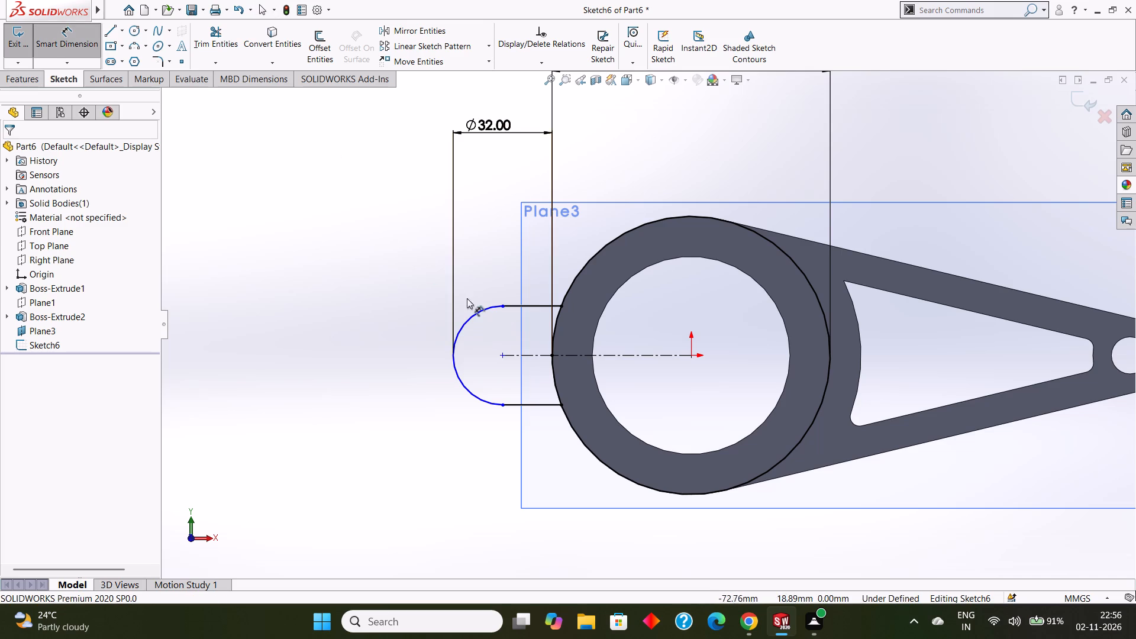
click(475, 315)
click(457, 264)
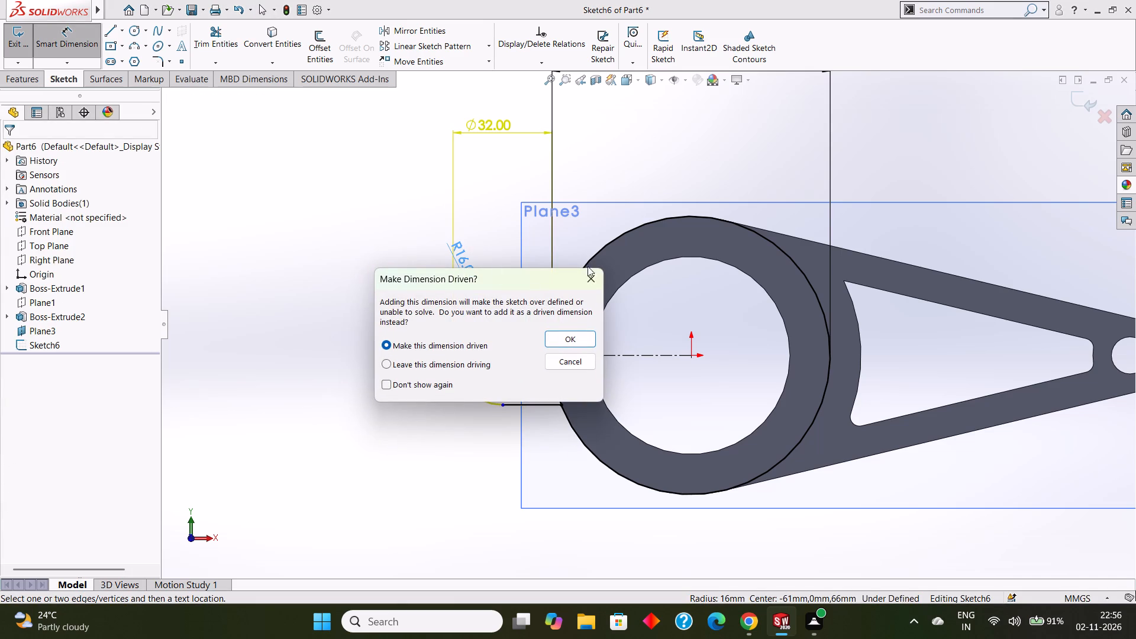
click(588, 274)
Delete the 32 mm diameter dimension from the lug's rounded end.
right_click(489, 129)
click(545, 167)
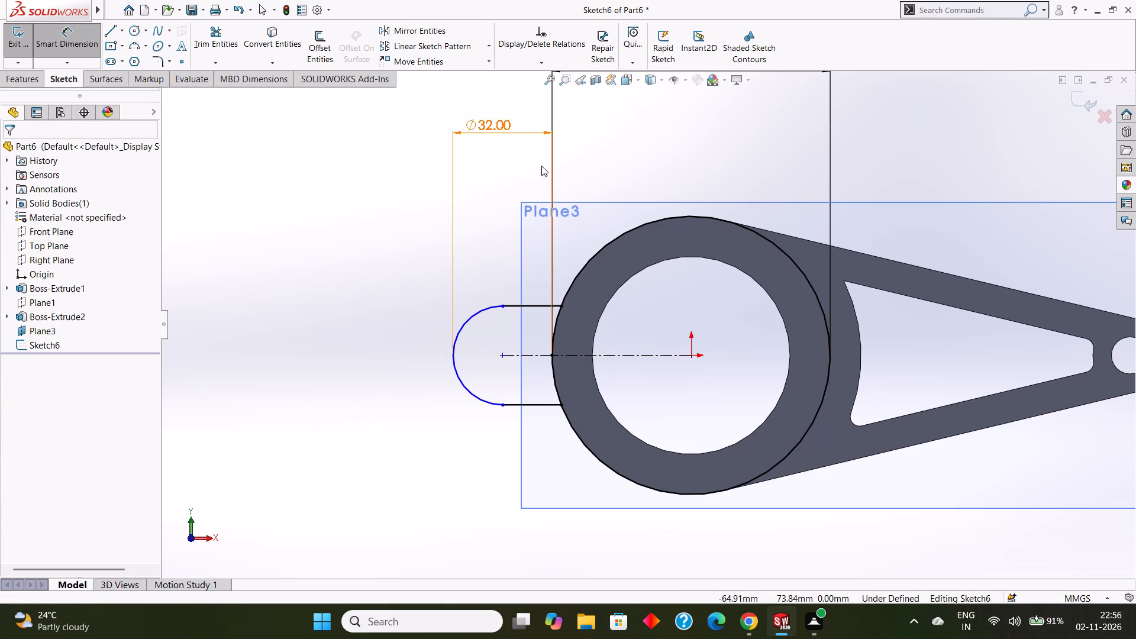
right_click(485, 129)
click(531, 288)
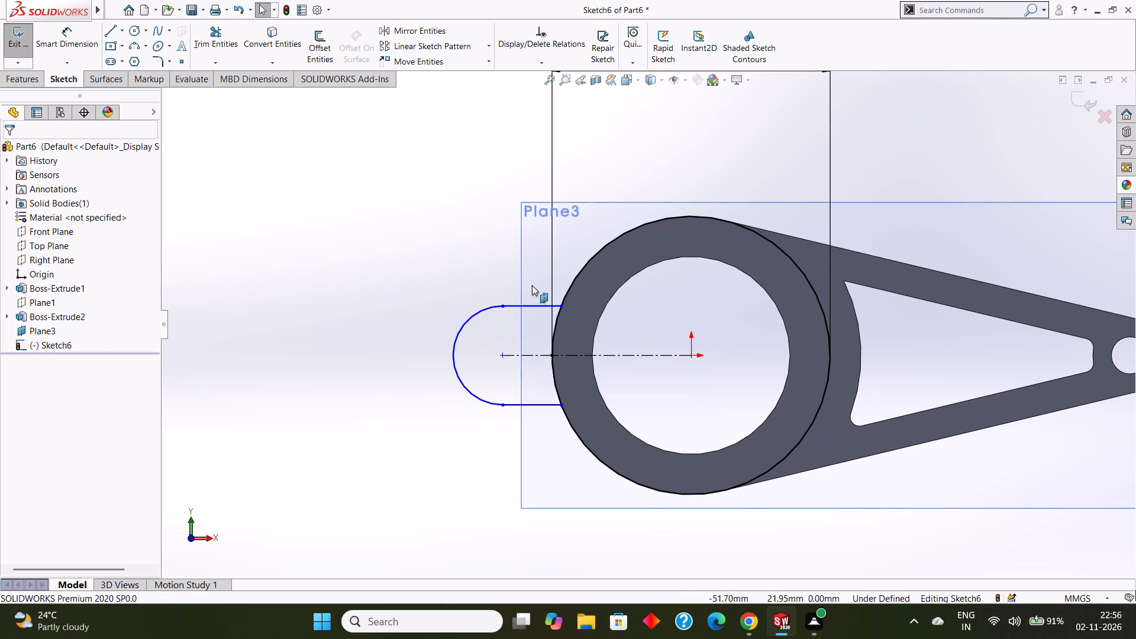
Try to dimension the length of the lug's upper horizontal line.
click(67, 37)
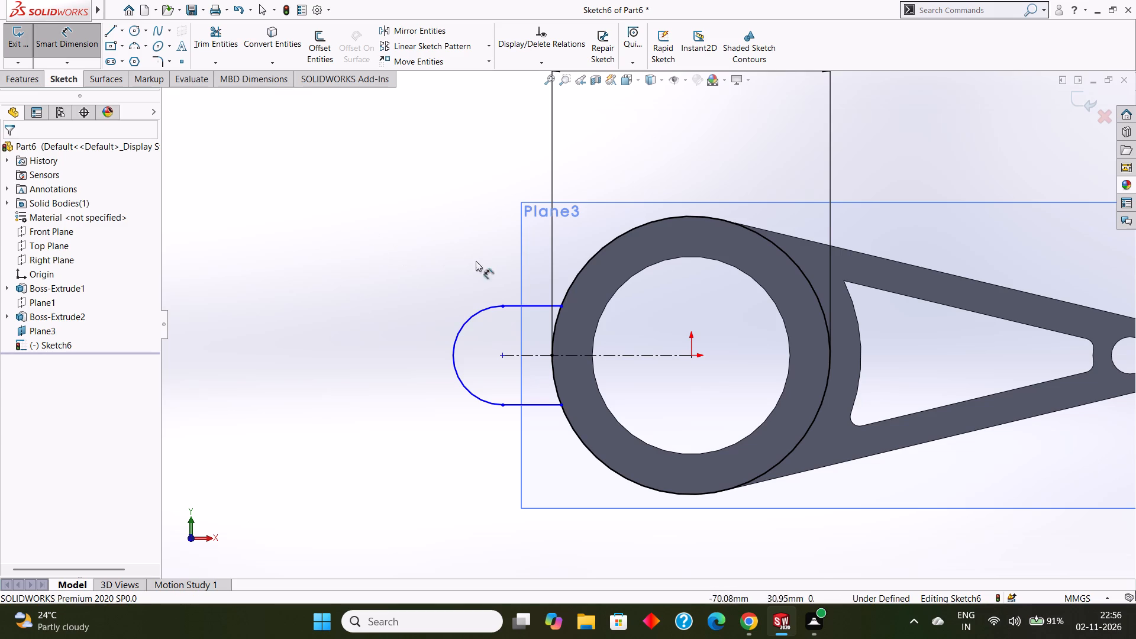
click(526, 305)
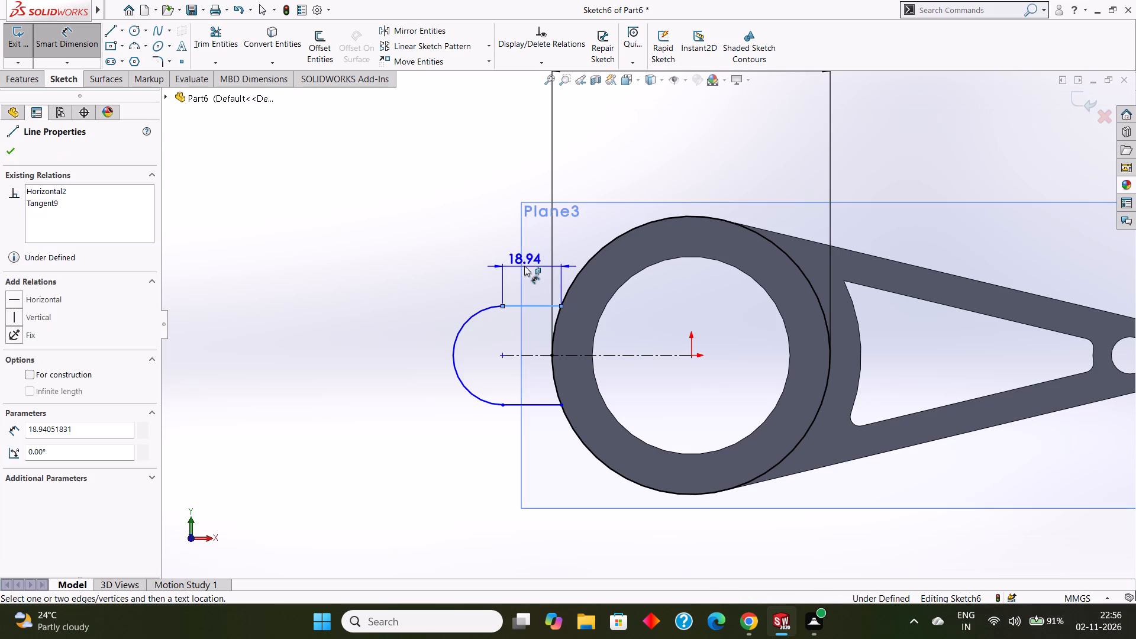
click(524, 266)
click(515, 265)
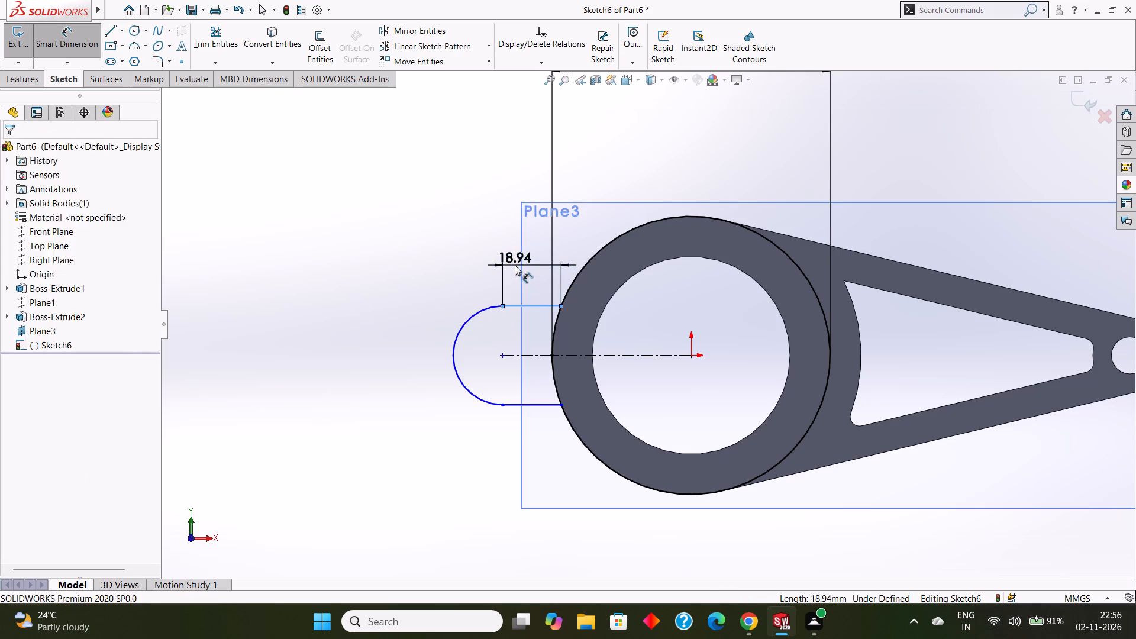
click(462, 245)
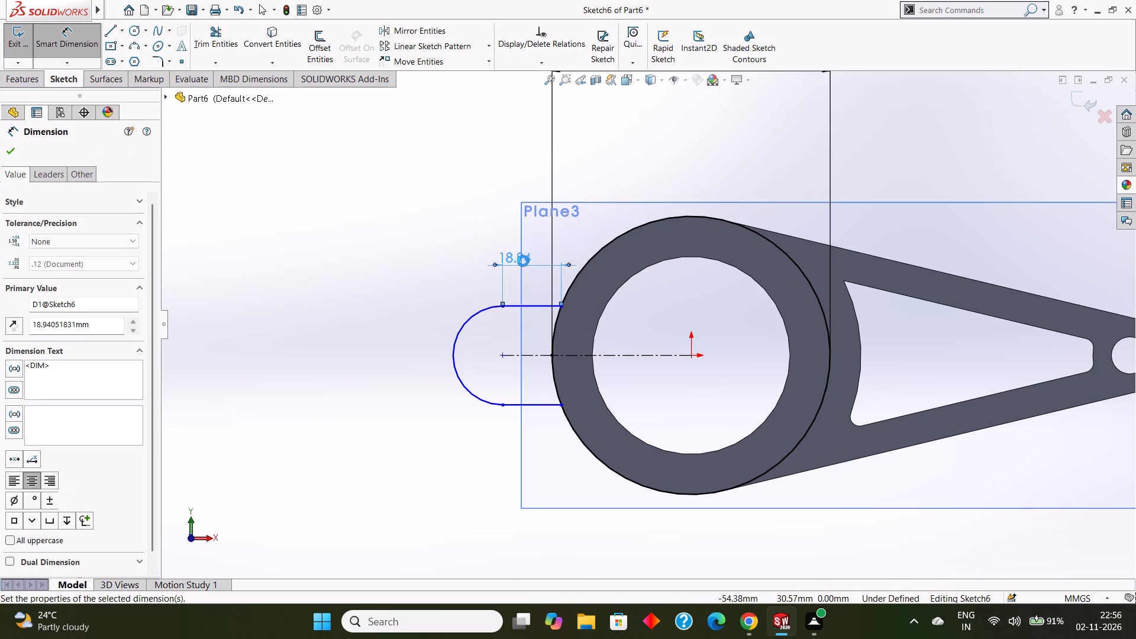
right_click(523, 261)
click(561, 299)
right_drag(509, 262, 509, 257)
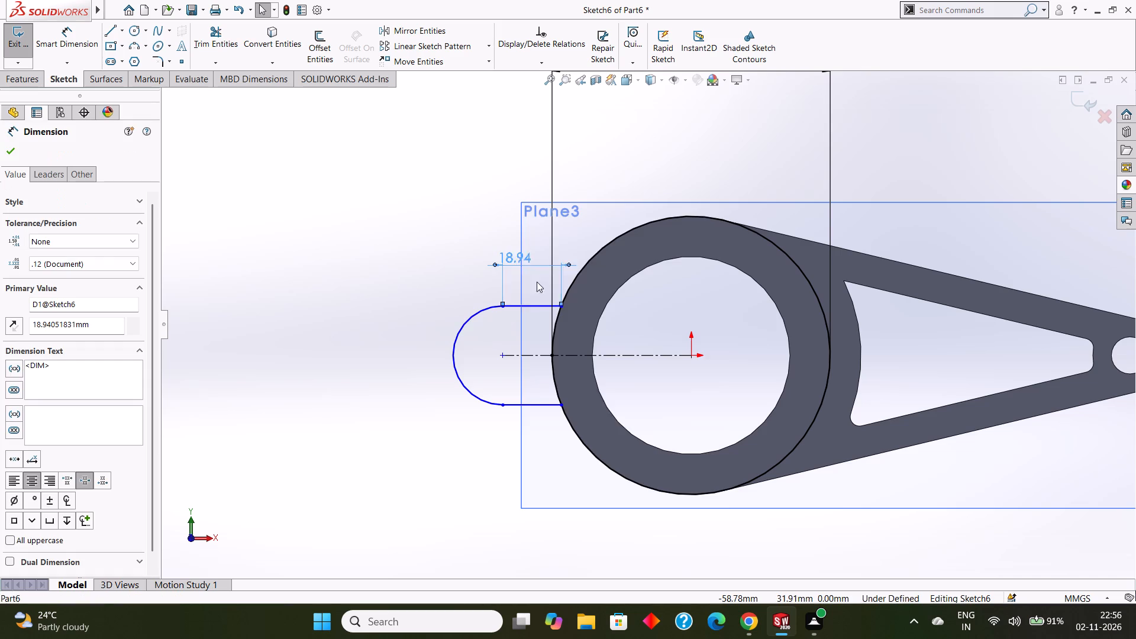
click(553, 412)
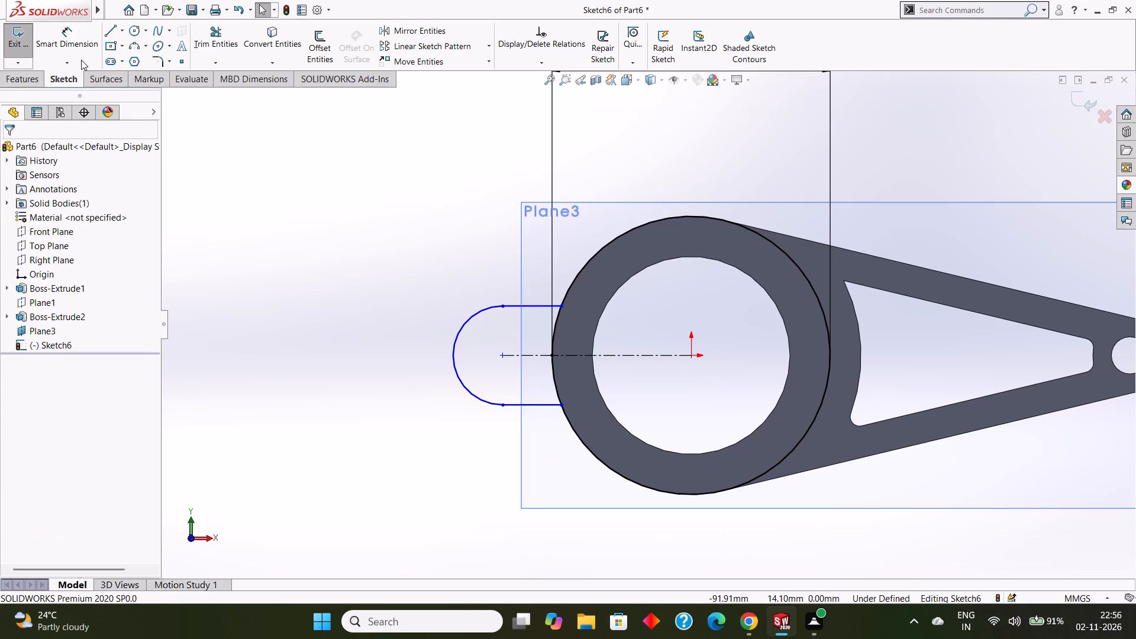
Dimension the horizontal distances from the origin to both ends of the lug's upper straight line.
click(73, 38)
click(693, 356)
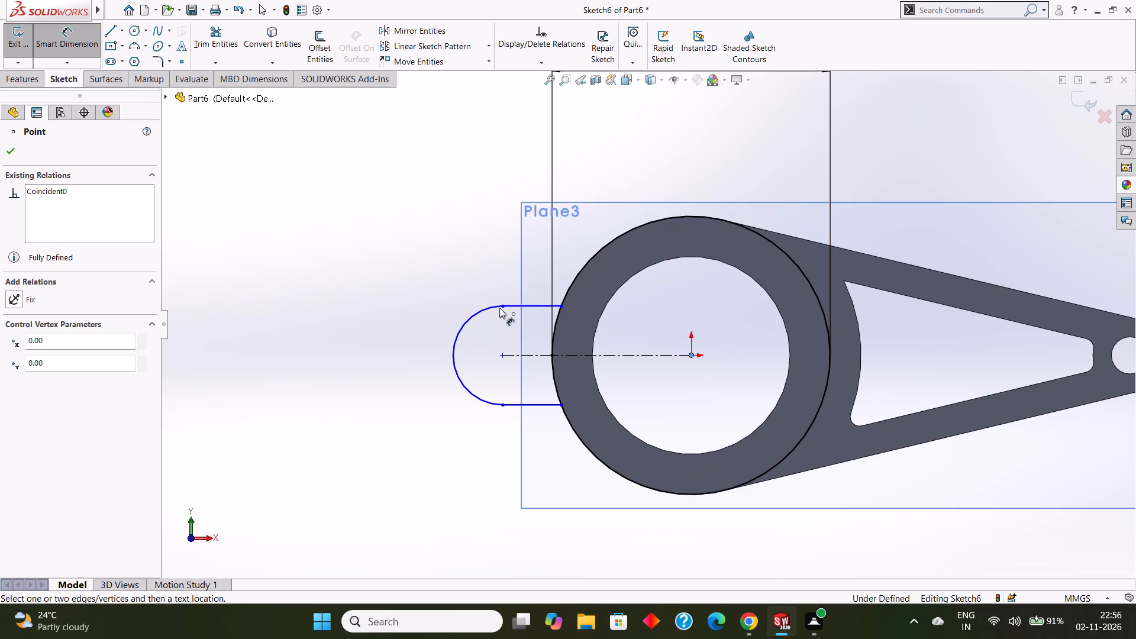
click(502, 307)
click(560, 164)
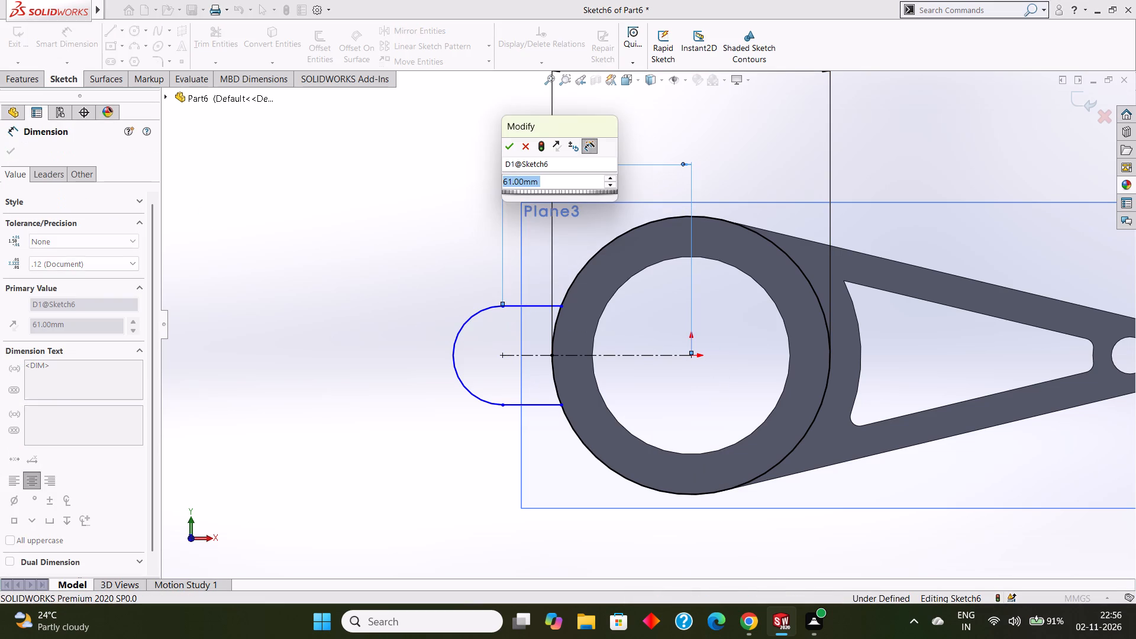
click(511, 151)
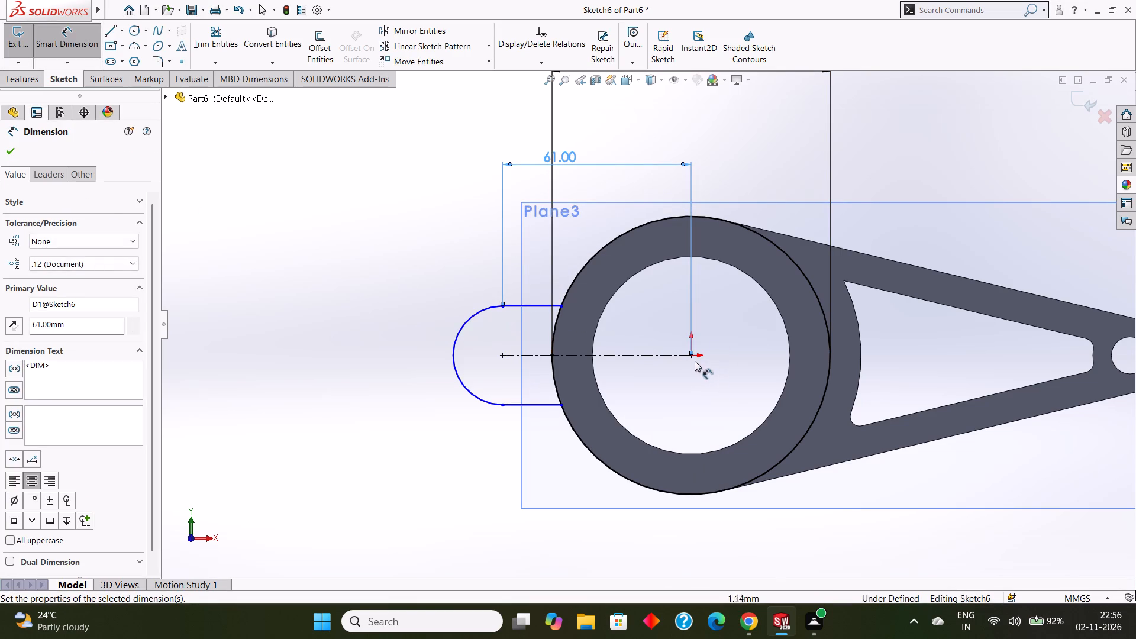
click(691, 357)
click(562, 309)
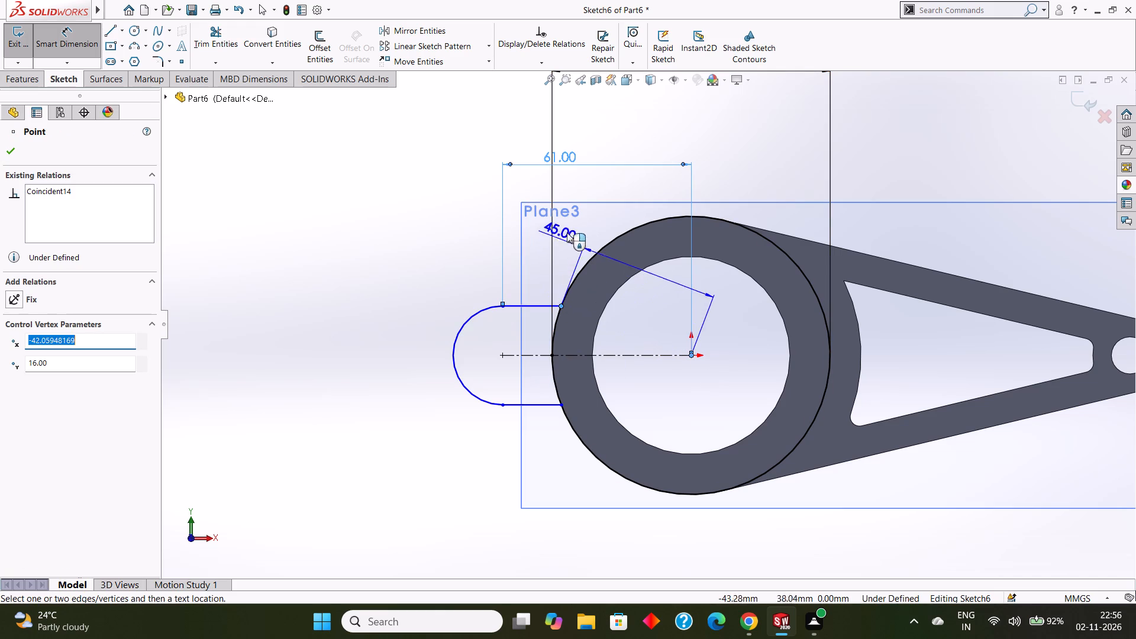
click(580, 217)
click(530, 196)
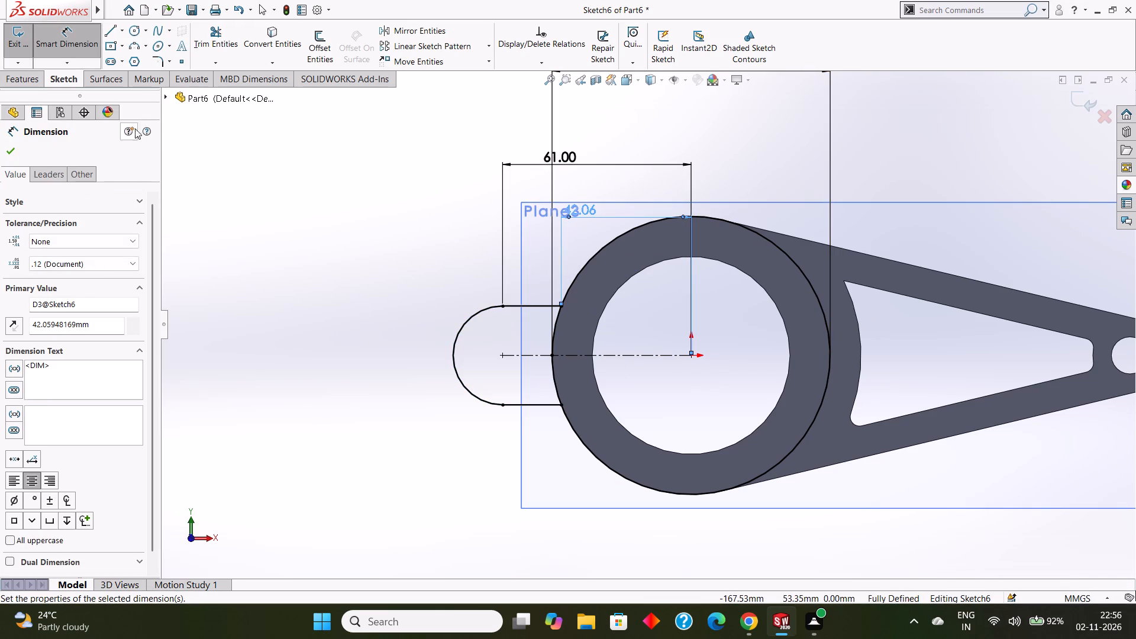
click(7, 150)
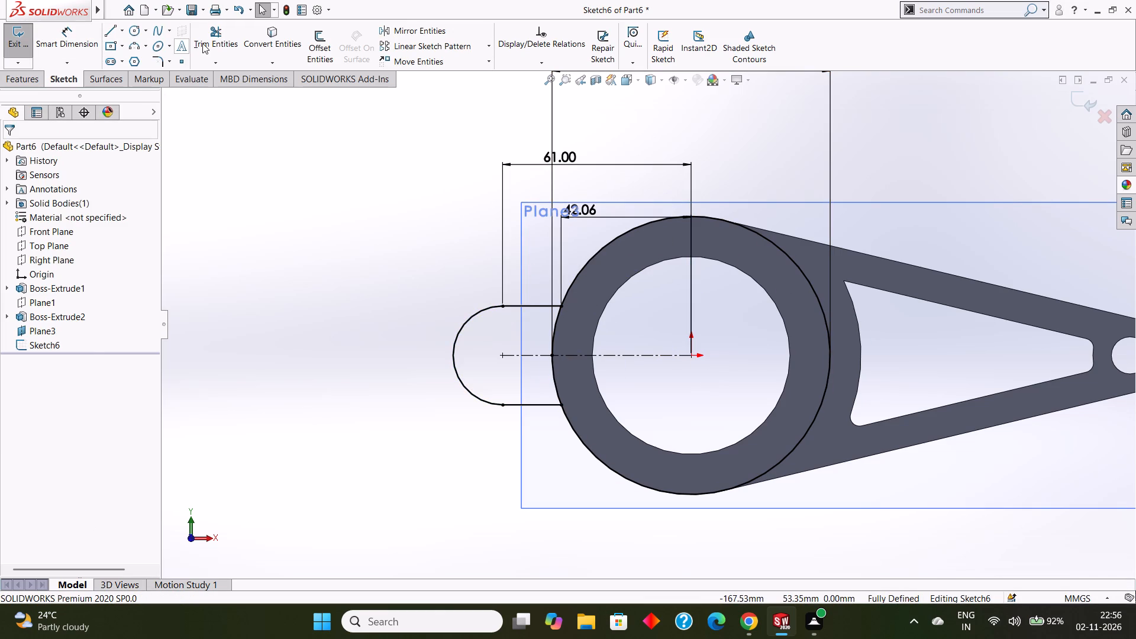
Trim away the 90 mm circle outside the lug, leaving only the arc that closes the lug profile.
click(214, 39)
click(712, 219)
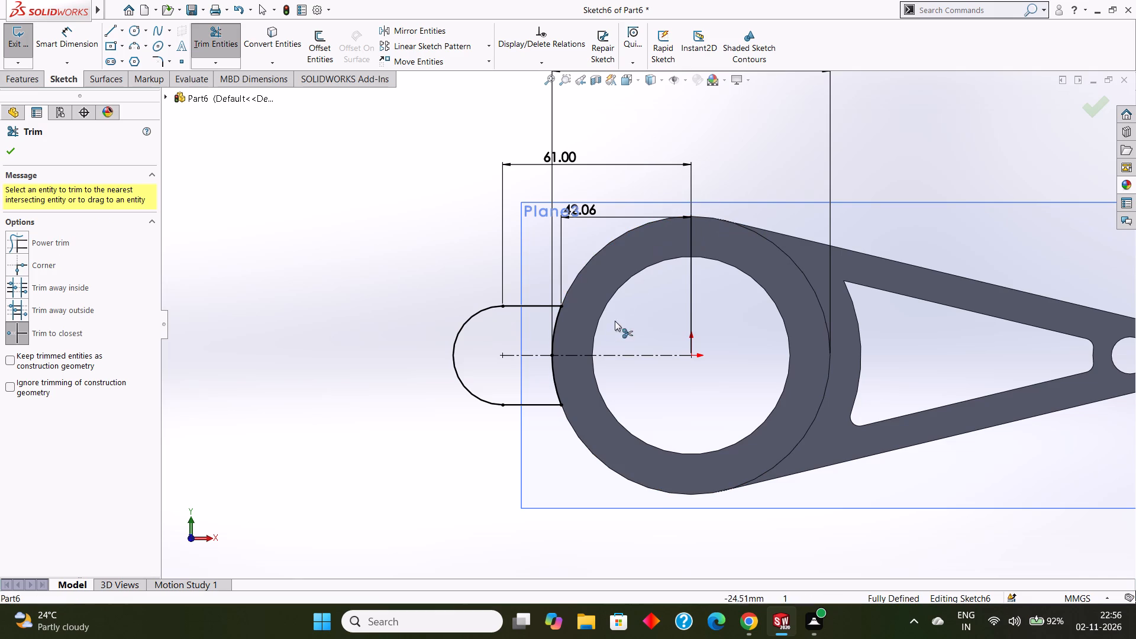
click(12, 153)
Extrude the lug profile as a 16 mm blind boss with reversed direction, back along the cylinder, merging the result.
click(18, 81)
click(37, 54)
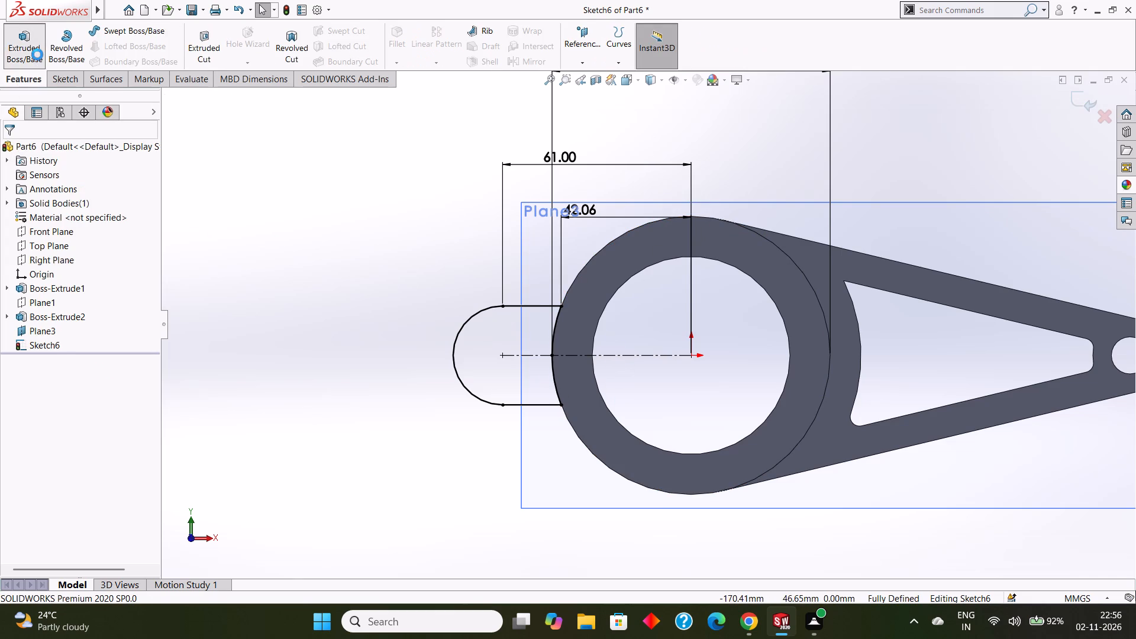
middle_drag(341, 245, 406, 248)
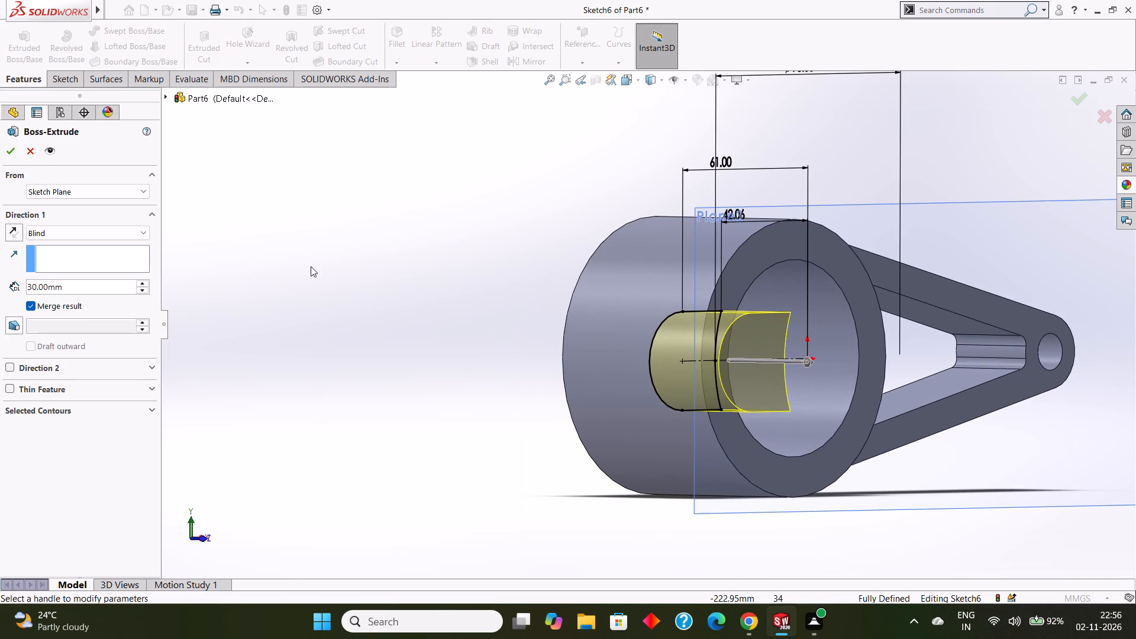
click(11, 229)
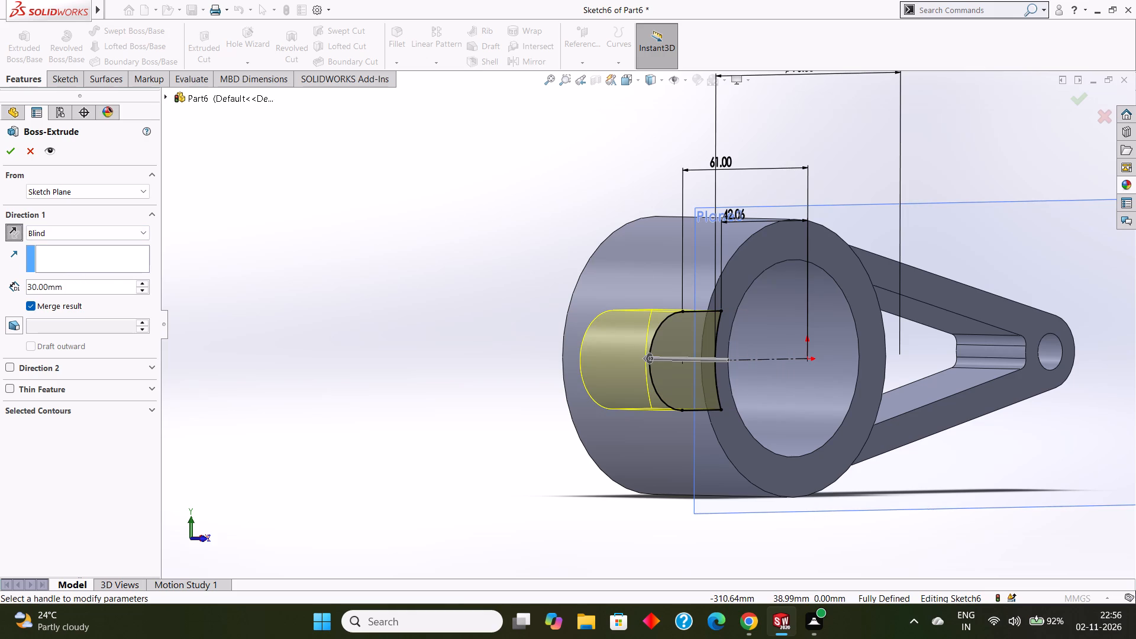
drag(106, 286, 21, 285)
text(16)
key(Return)
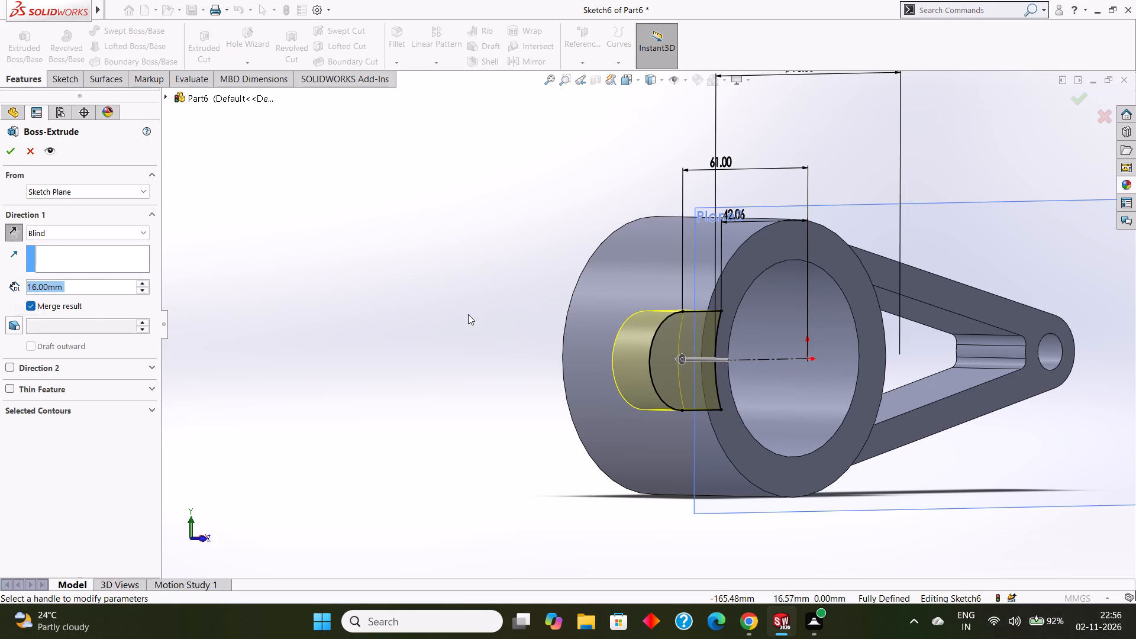
middle_drag(466, 315, 450, 284)
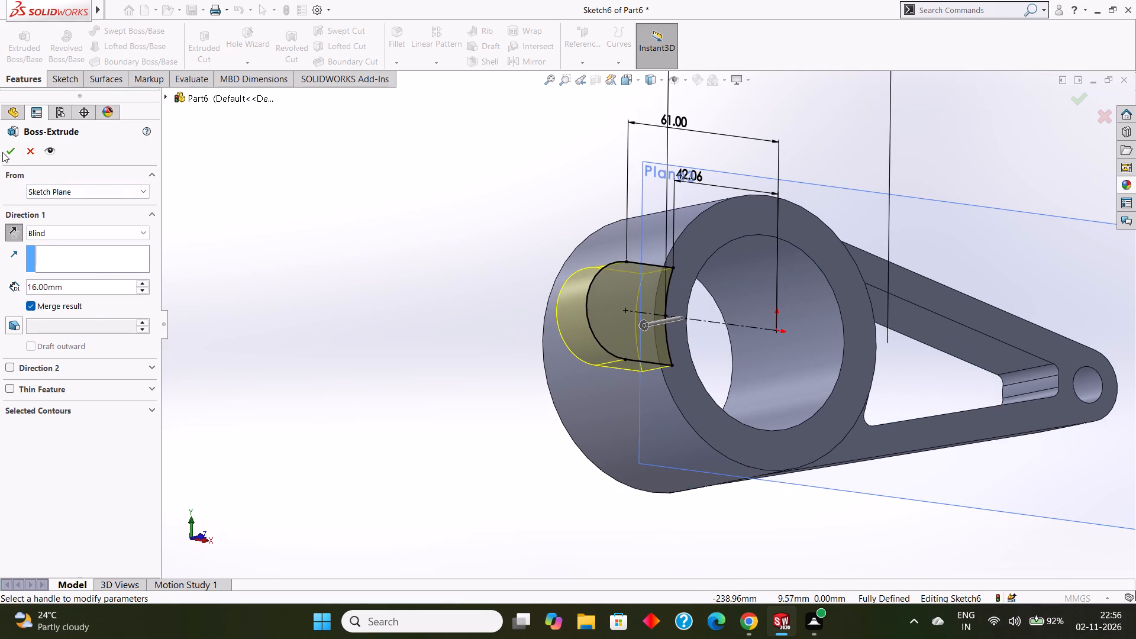
click(4, 151)
On Plane3, sketch a circle about 14.8 mm in diameter, concentric with the lug's rounded end.
click(603, 174)
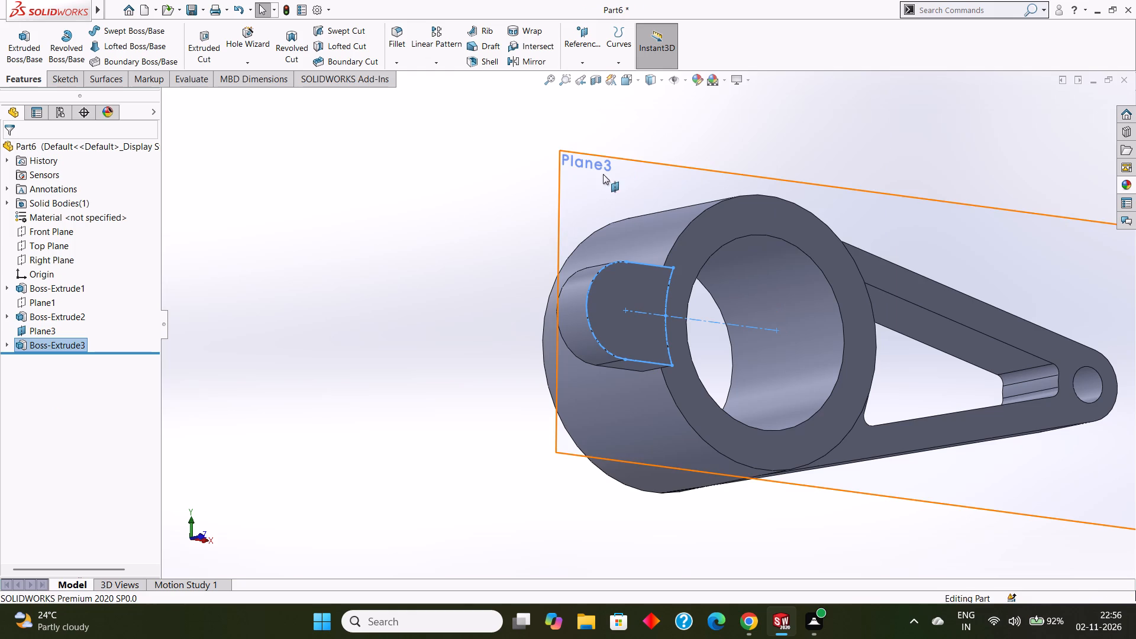
click(650, 140)
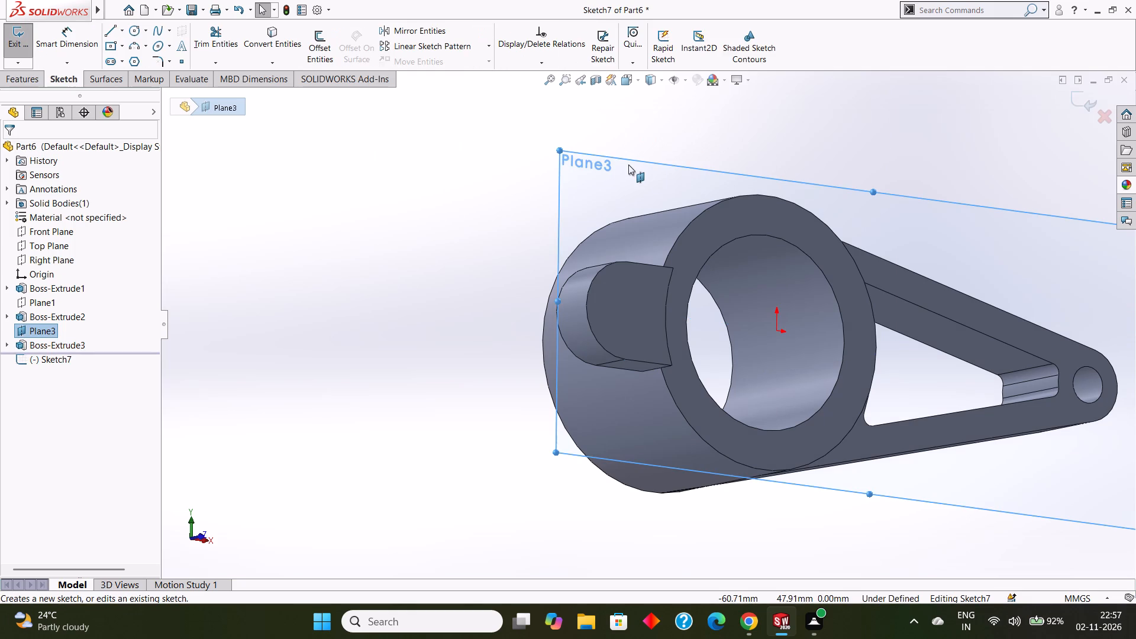
key(ctrl+8)
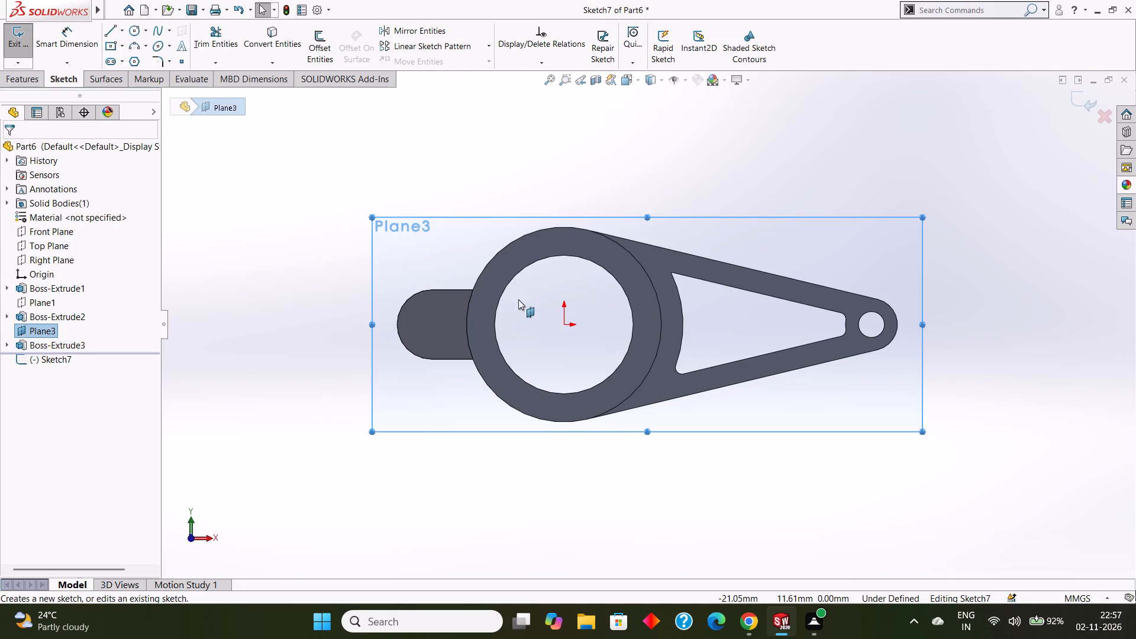
key(Escape)
scroll(406, 308, up, 1)
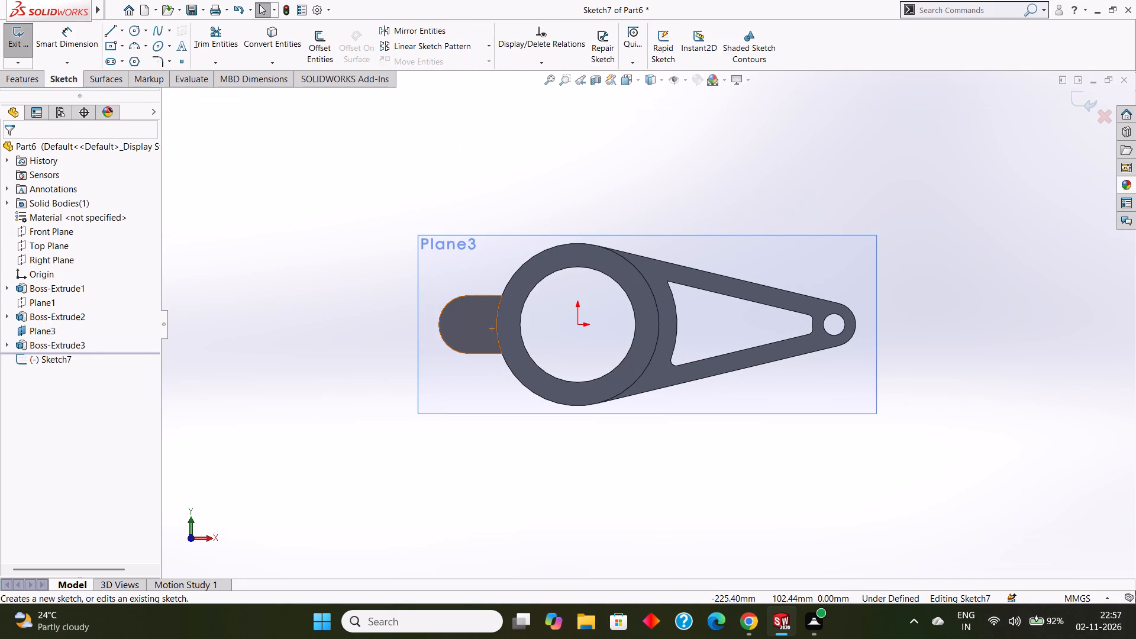
click(134, 34)
scroll(460, 300, down, 2)
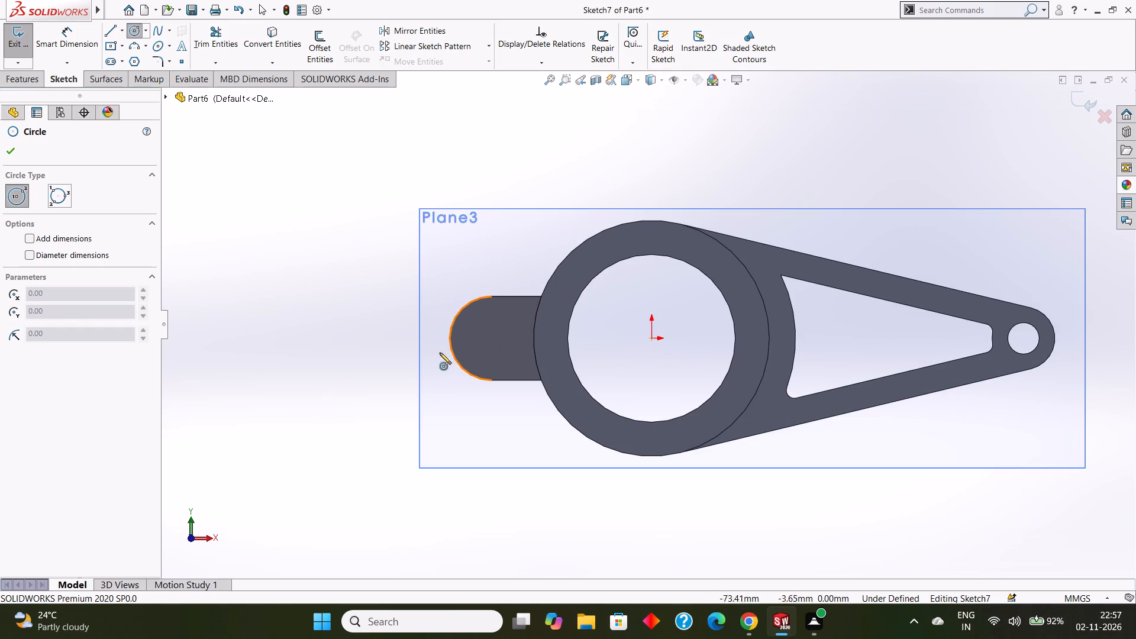
drag(492, 335, 500, 355)
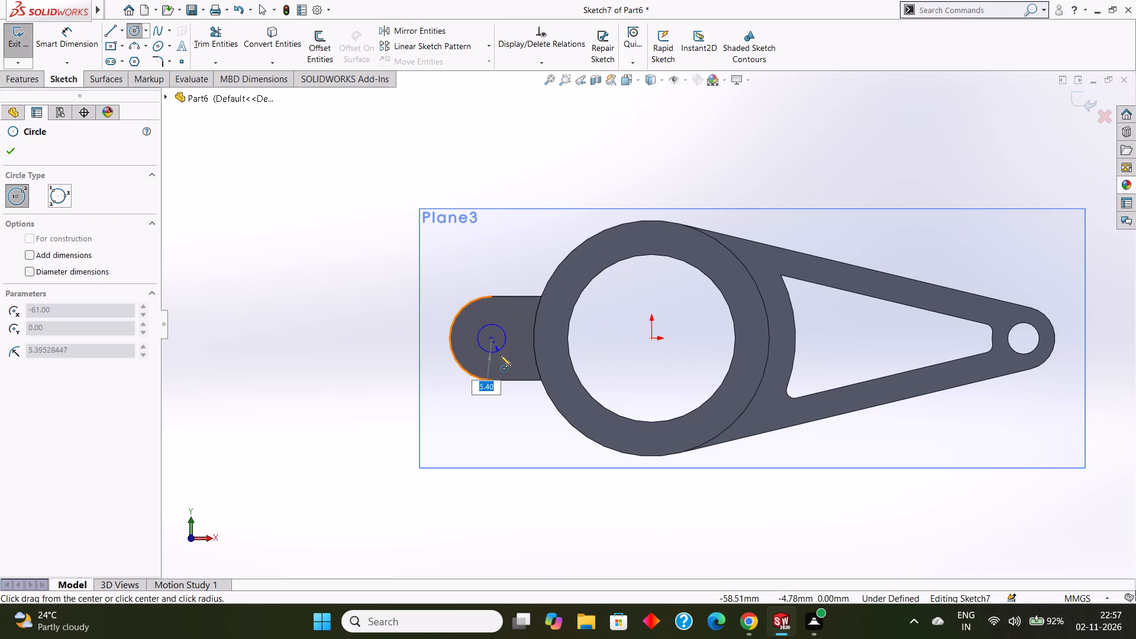
drag(500, 355, 501, 356)
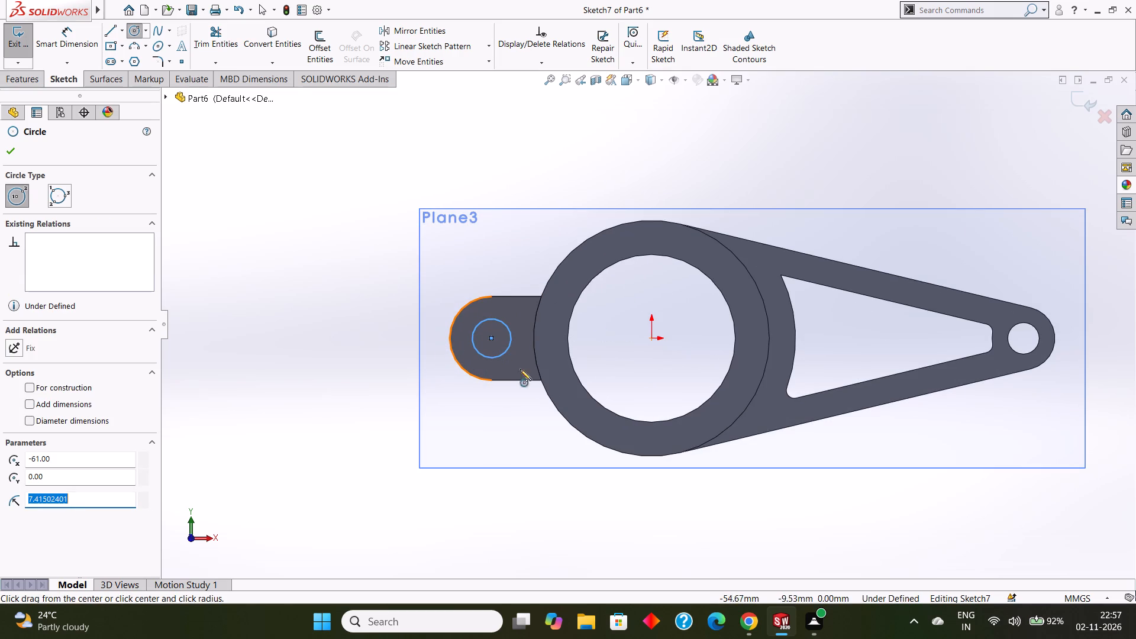
click(12, 145)
Dimension the lug hole circle to a diameter of 14 mm.
click(75, 41)
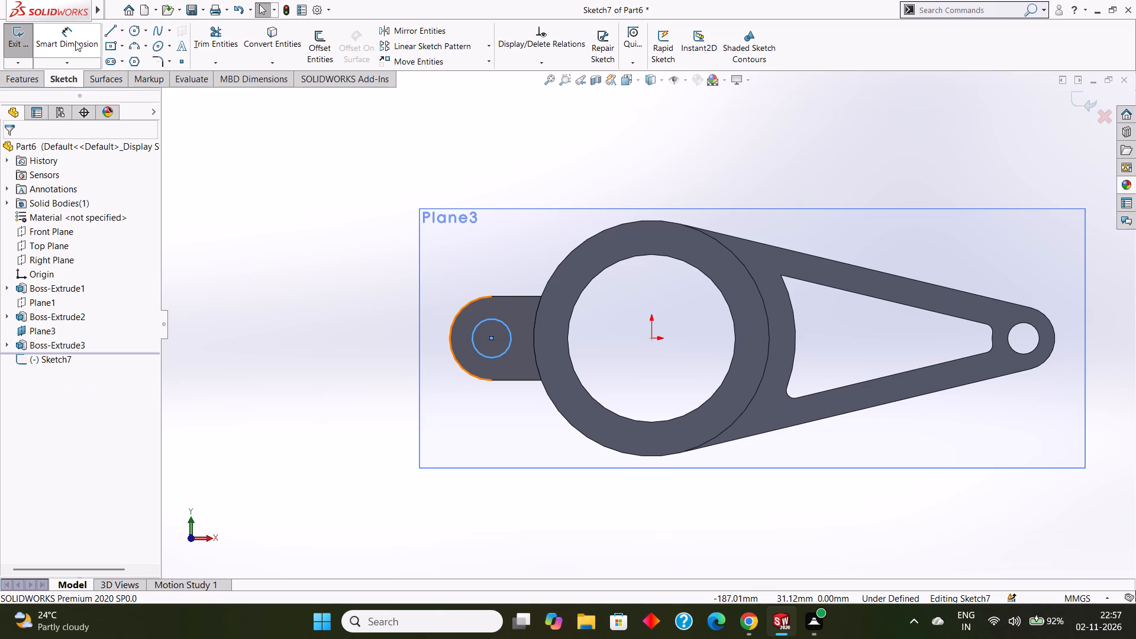
click(495, 321)
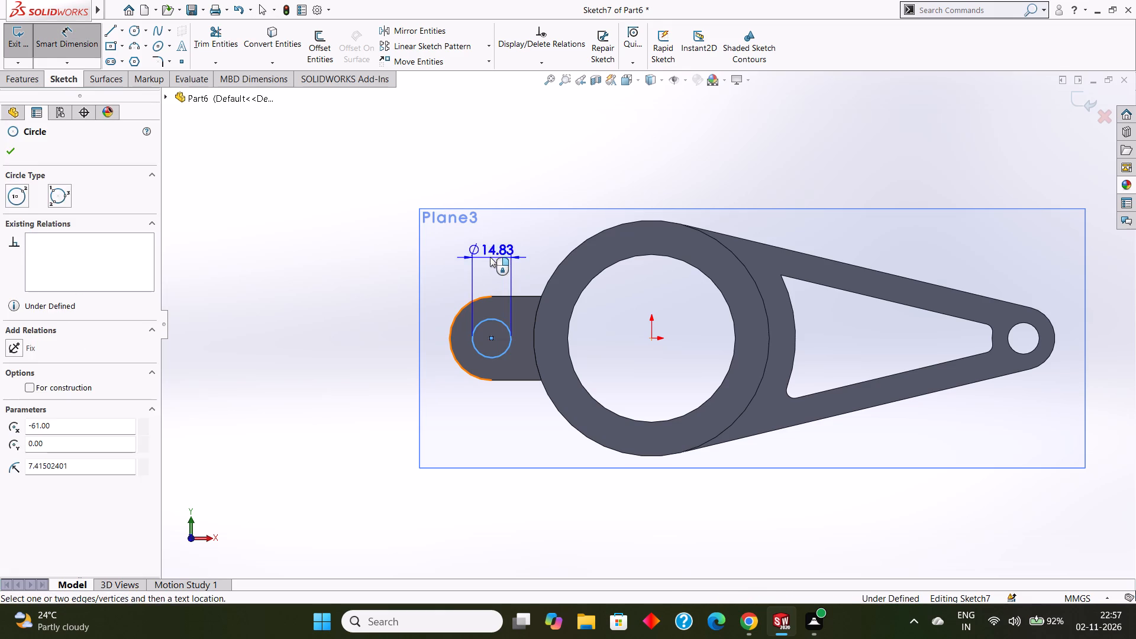
click(490, 257)
text(14)
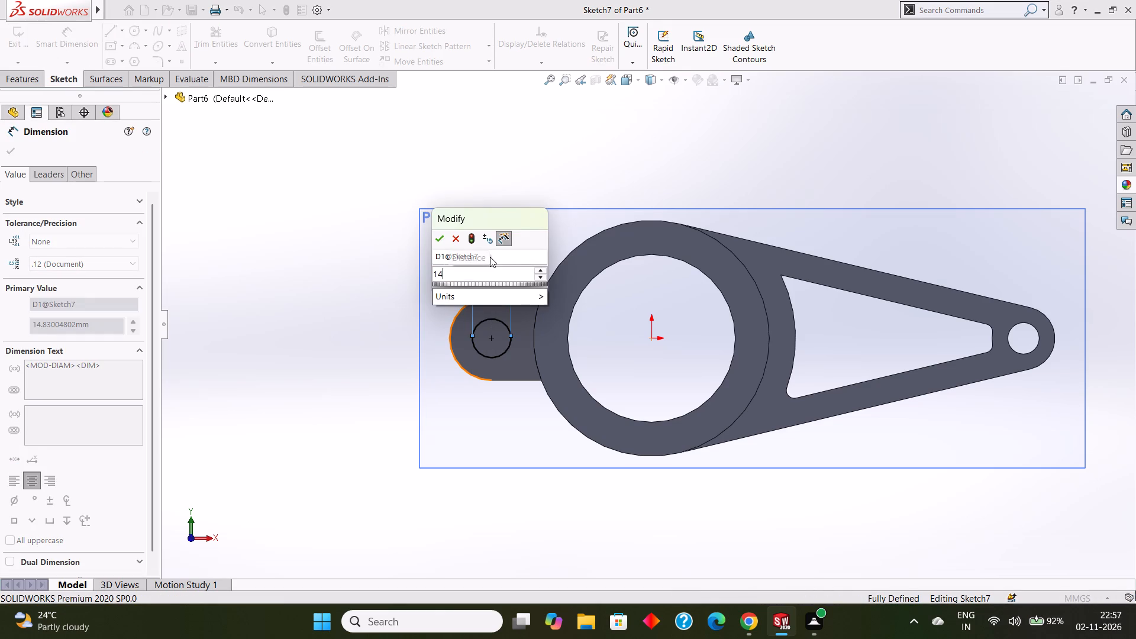
key(Return)
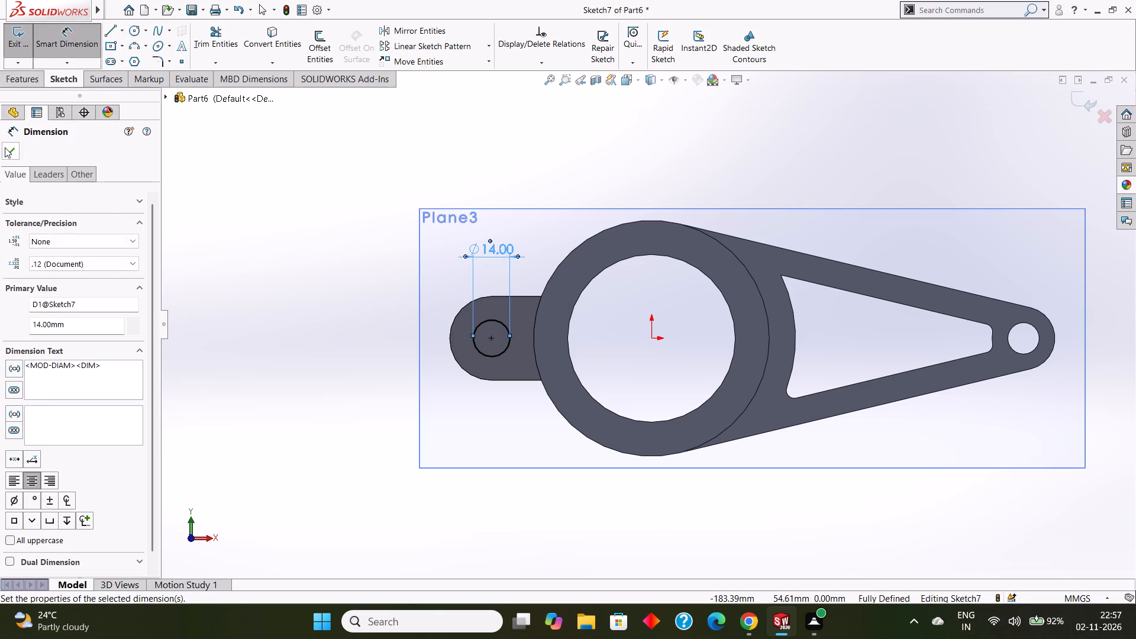
click(5, 147)
Cut-extrude the 14 mm circle 16 mm blind through the lug.
click(20, 82)
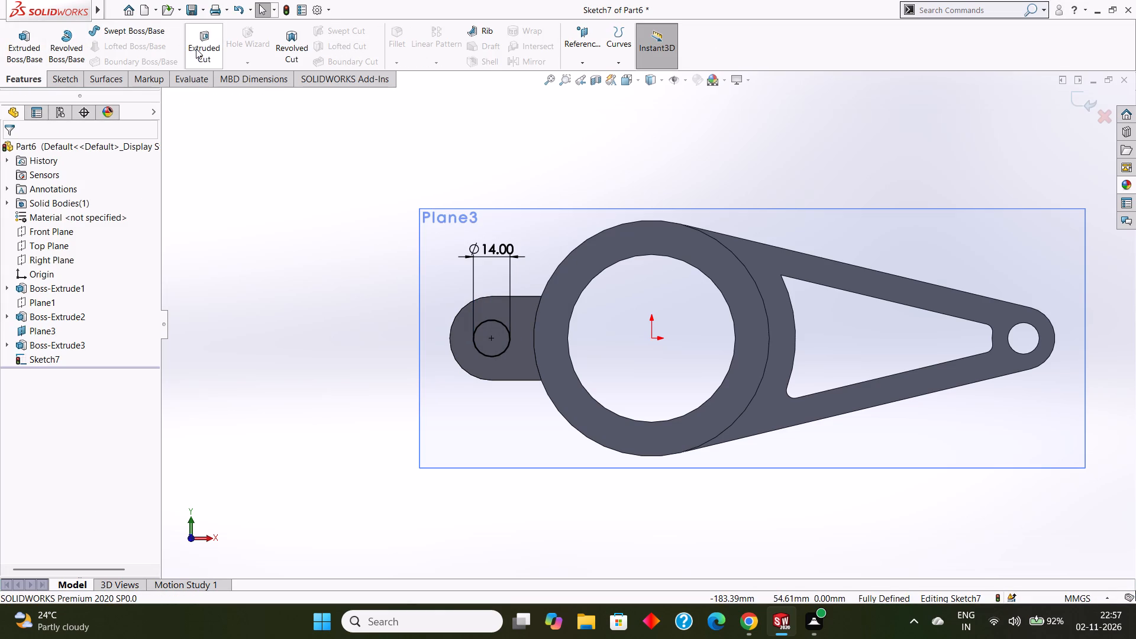
click(196, 49)
middle_drag(349, 224, 444, 167)
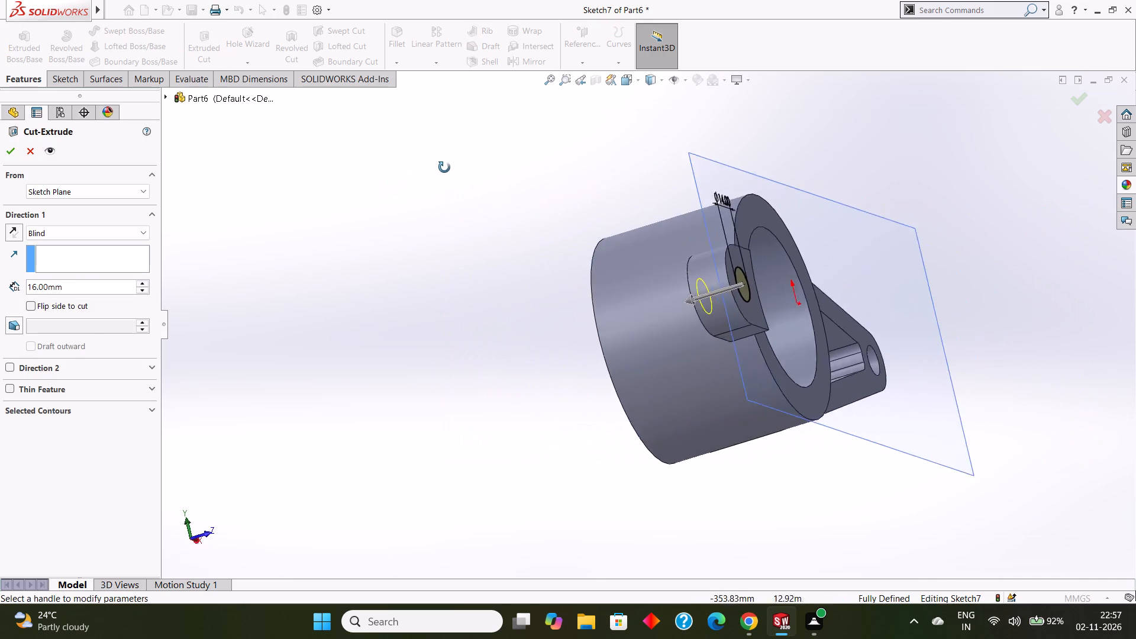
middle_drag(444, 167, 464, 163)
scroll(464, 163, down, 1)
click(15, 151)
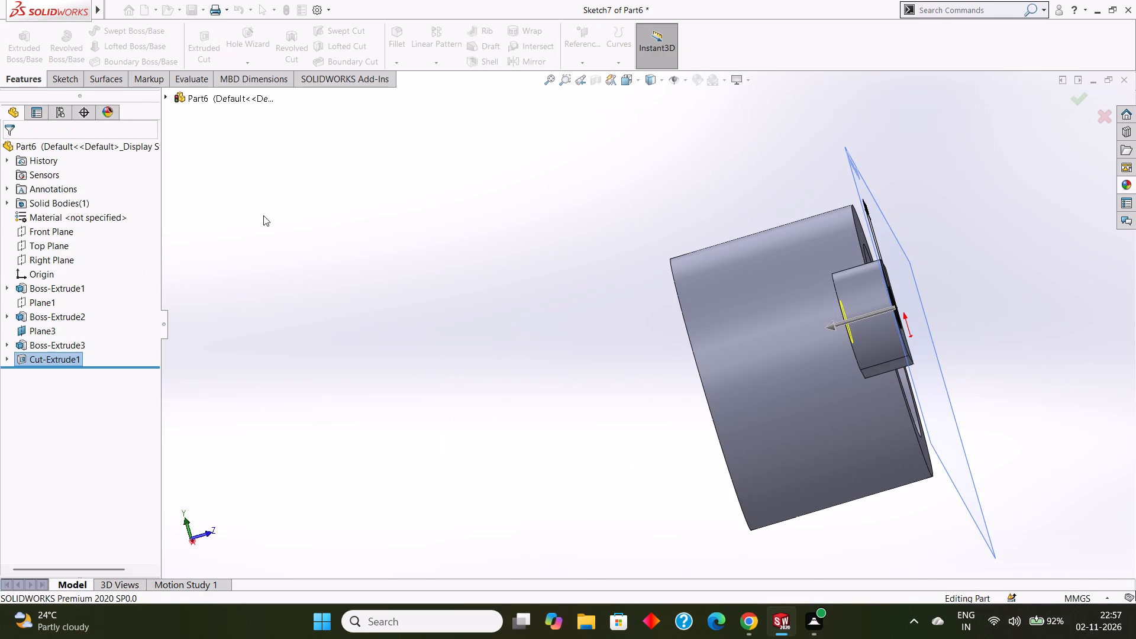
click(423, 250)
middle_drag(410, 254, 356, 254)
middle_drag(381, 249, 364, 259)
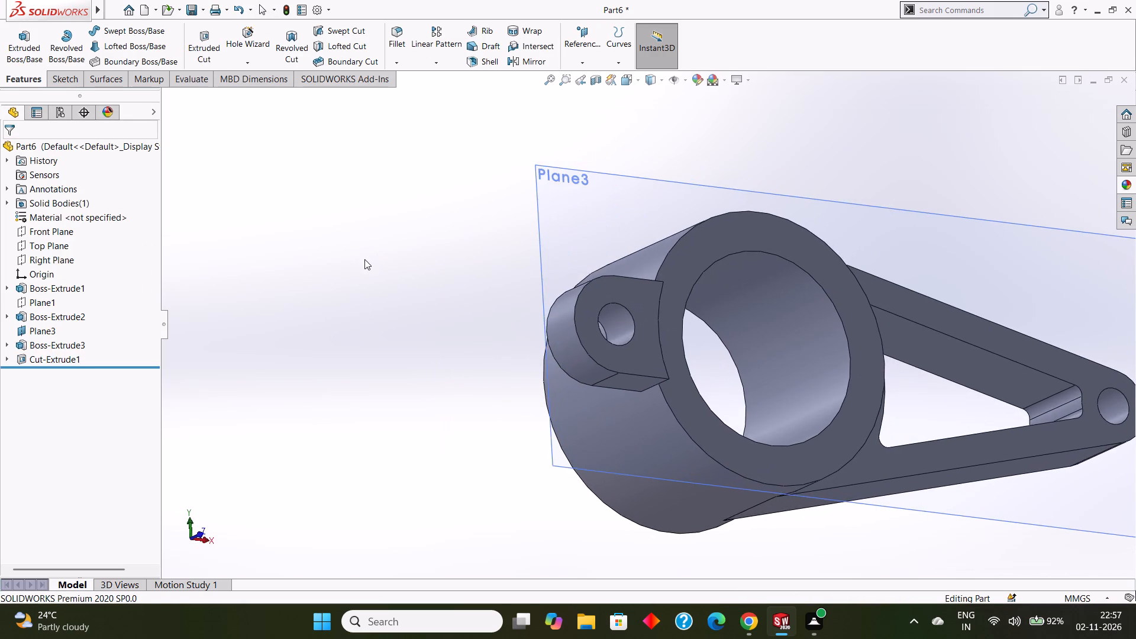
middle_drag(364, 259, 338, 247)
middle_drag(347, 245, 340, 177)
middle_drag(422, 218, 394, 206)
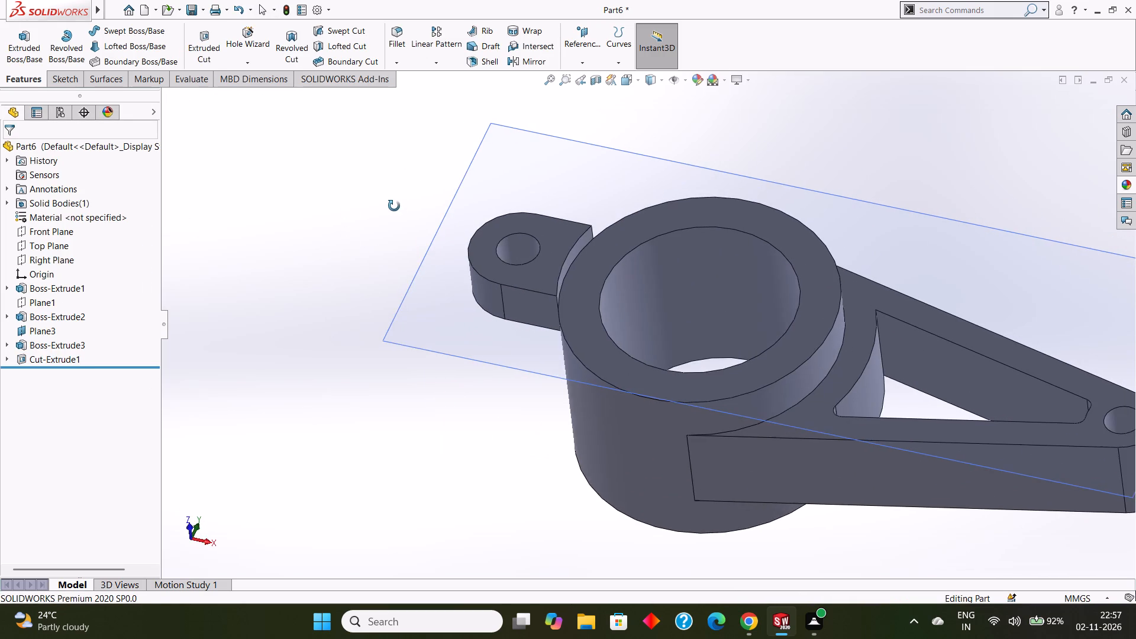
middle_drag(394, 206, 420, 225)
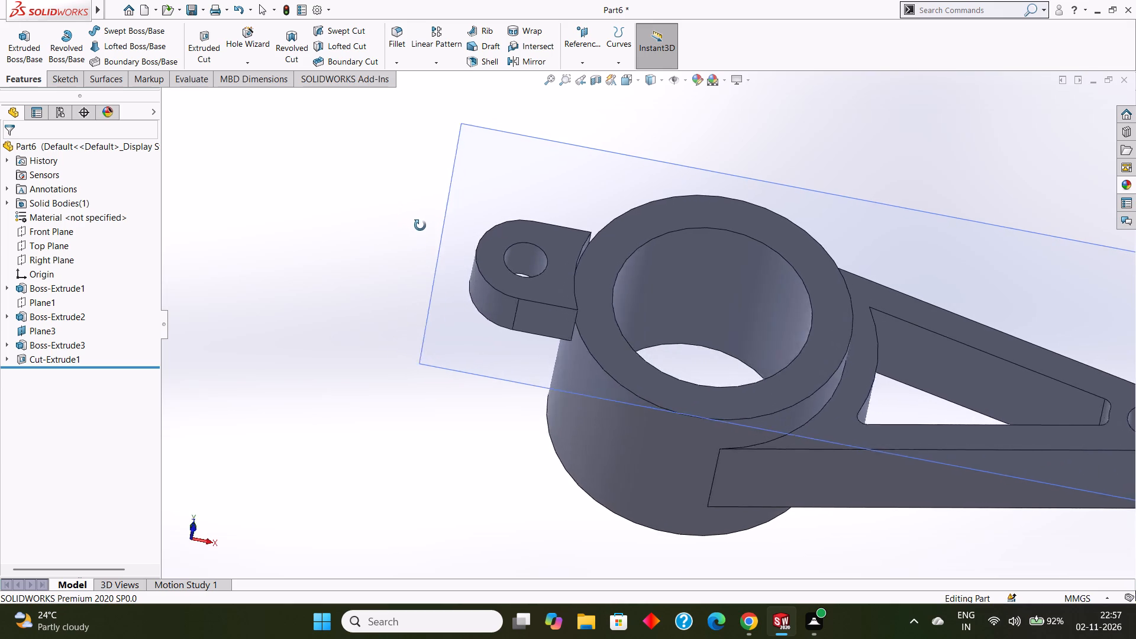
Undo the lug's hole cut, its hole circle and the 16 mm lug extrusion, back to the lug profile sketch.
middle_drag(420, 225, 433, 168)
middle_drag(434, 169, 502, 124)
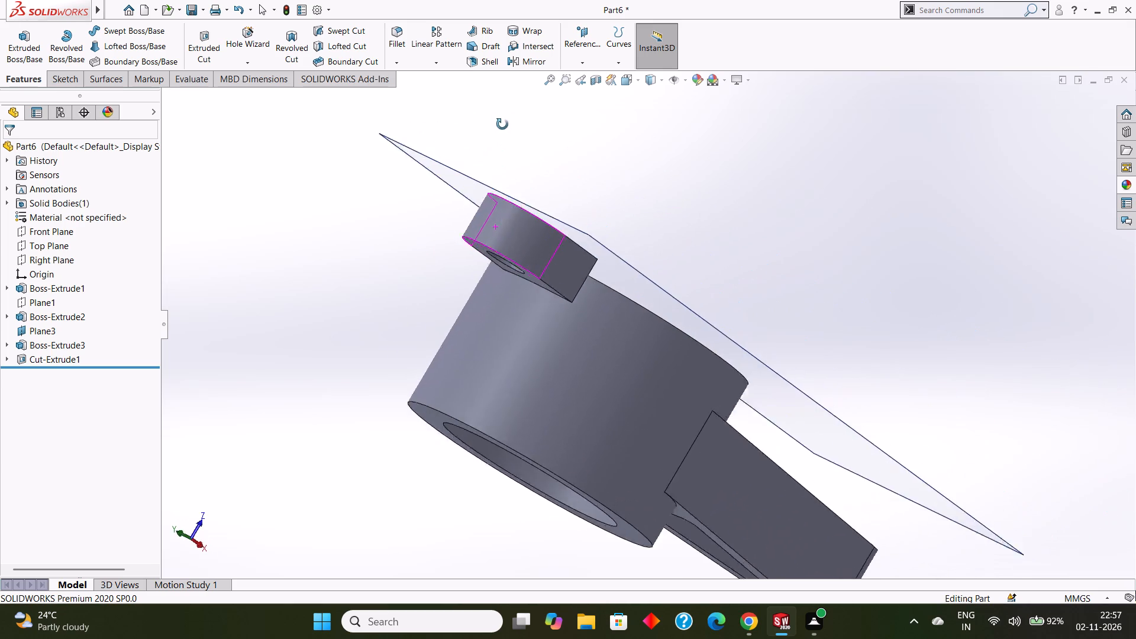
middle_drag(502, 124, 393, 56)
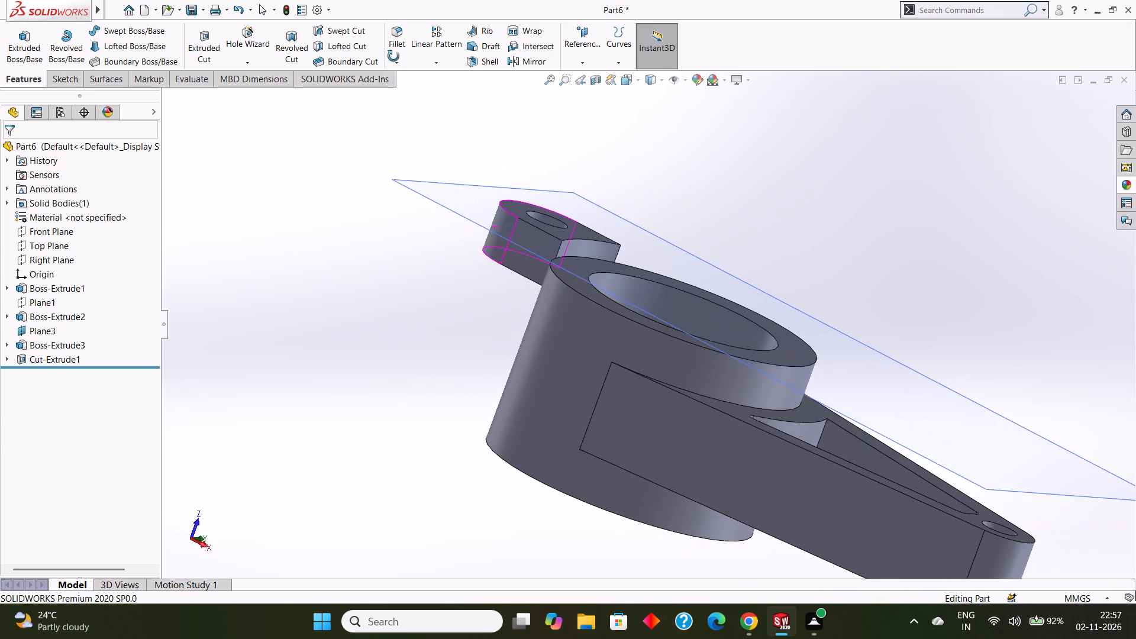
middle_drag(393, 56, 422, 82)
key(Escape)
key(ctrl+z)
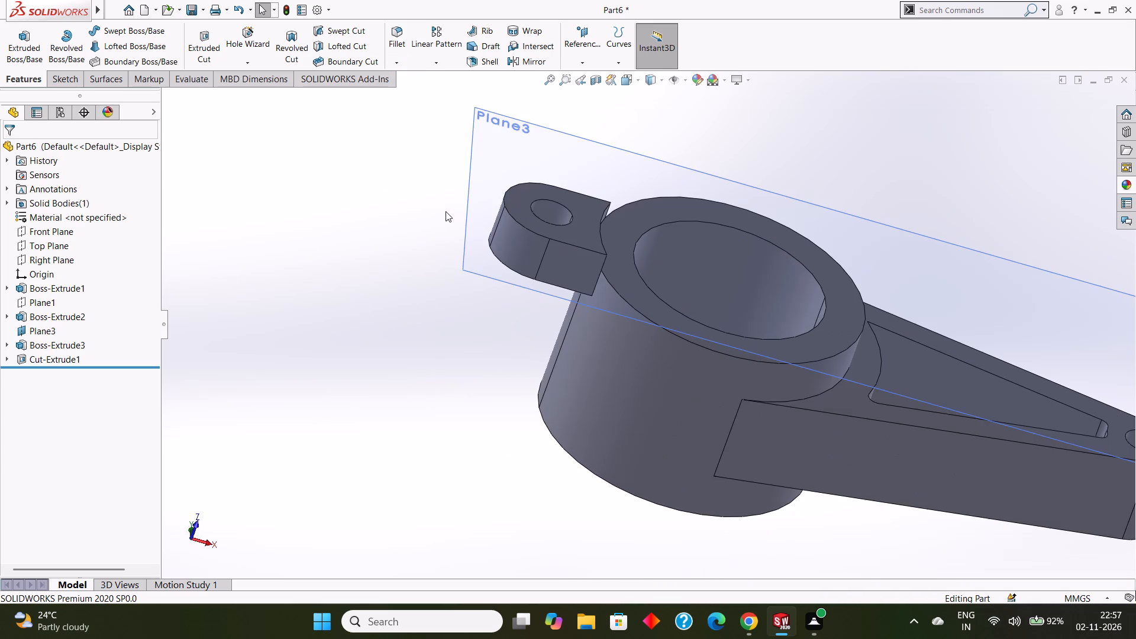
key(ctrl+z)
middle_drag(453, 253, 463, 159)
middle_drag(467, 228, 472, 189)
key(ctrl+z)
key(ctrl+z)
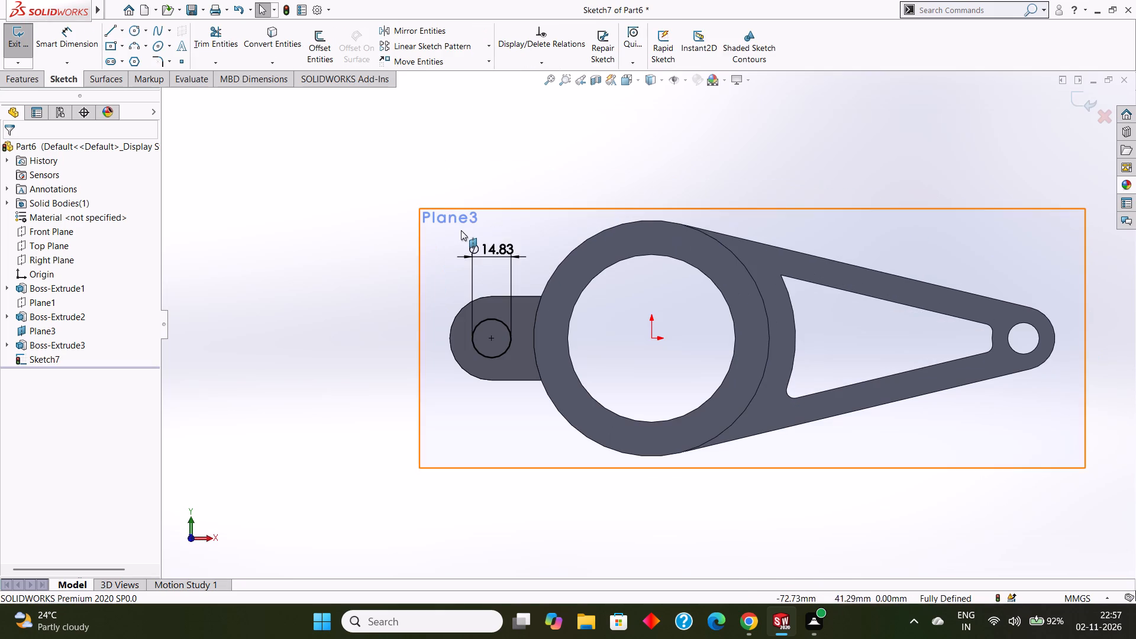
key(ctrl+z)
key(ctrl+z)
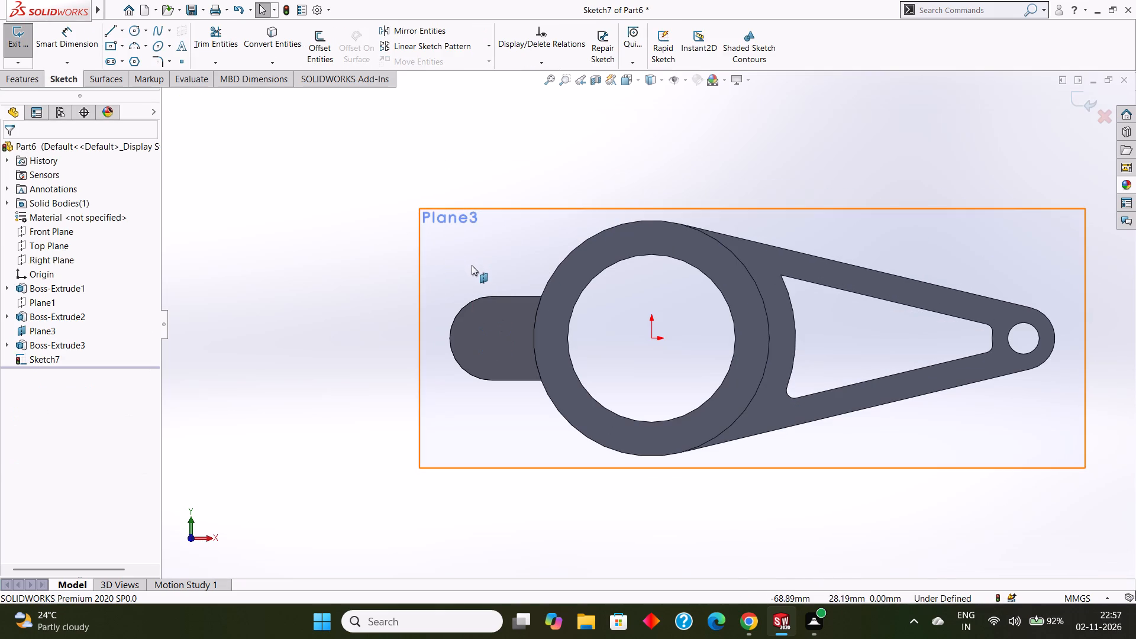
key(ctrl+z)
key(ctrl+z)
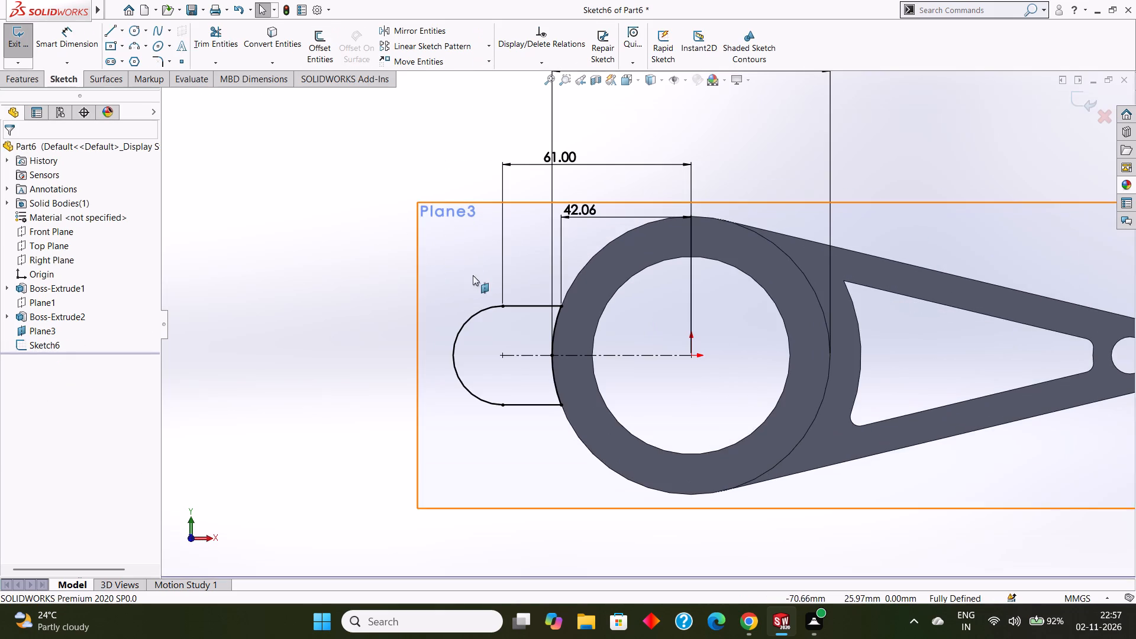
Examine from the side how the lug sketch plane sits relative to the cylinder's top face.
middle_drag(473, 275, 482, 175)
middle_drag(499, 295, 531, 134)
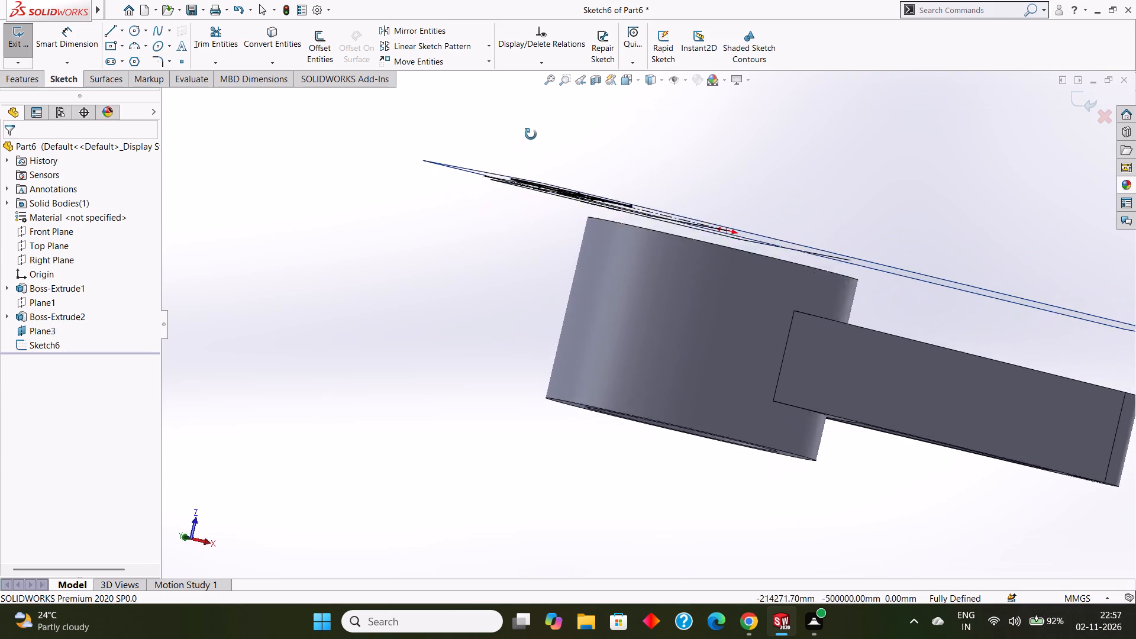
middle_drag(531, 134, 527, 156)
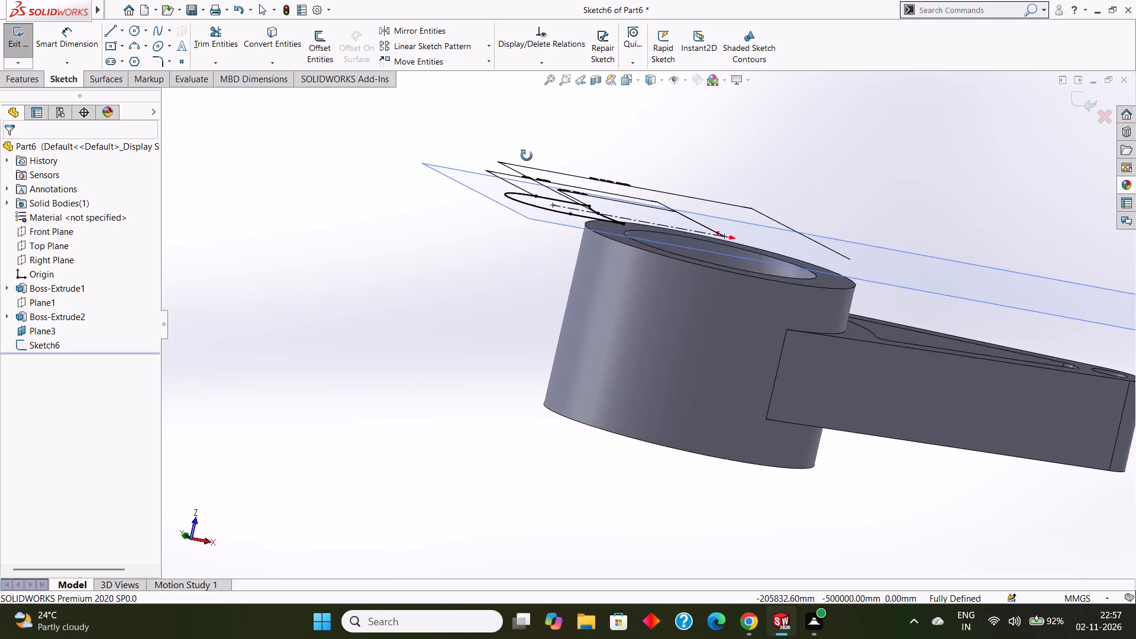
middle_drag(527, 156, 506, 130)
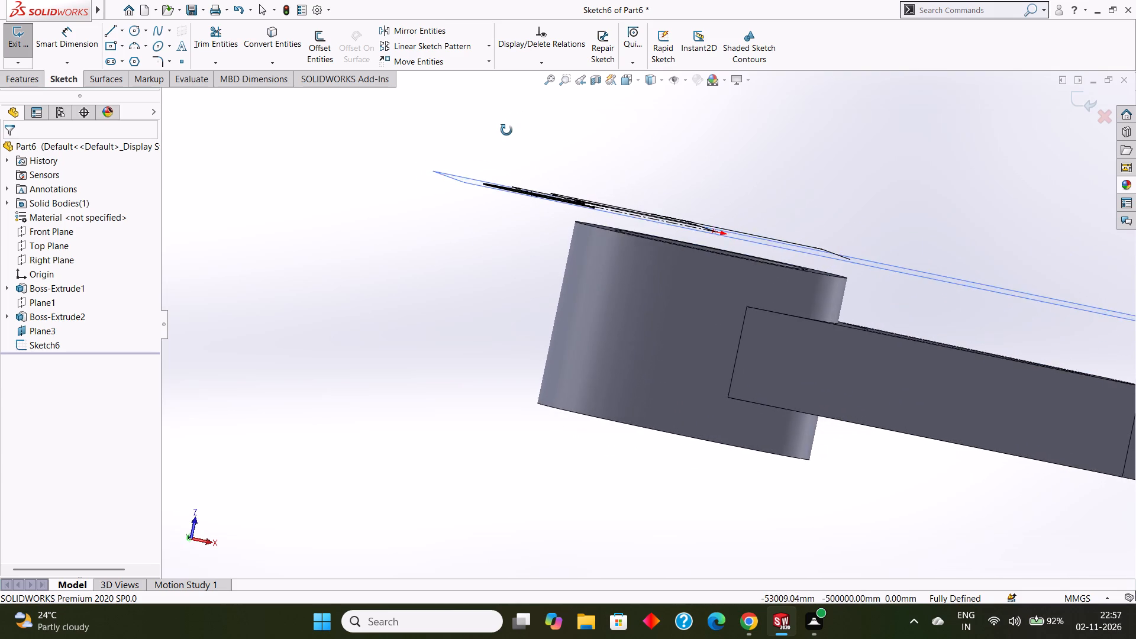
middle_drag(506, 130, 508, 140)
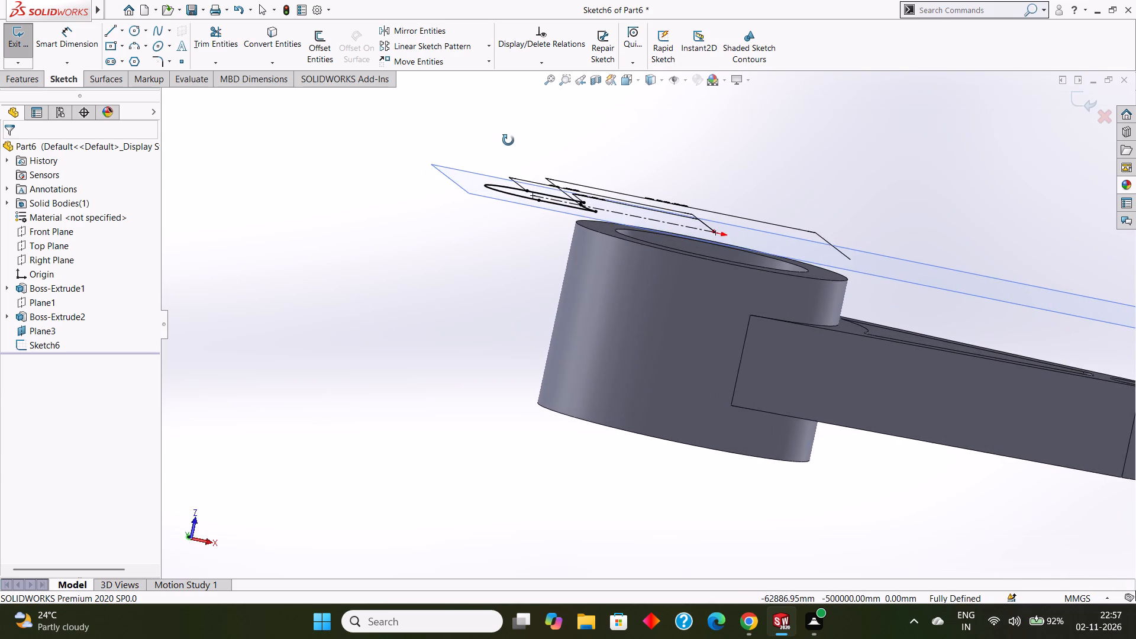
middle_drag(508, 140, 530, 146)
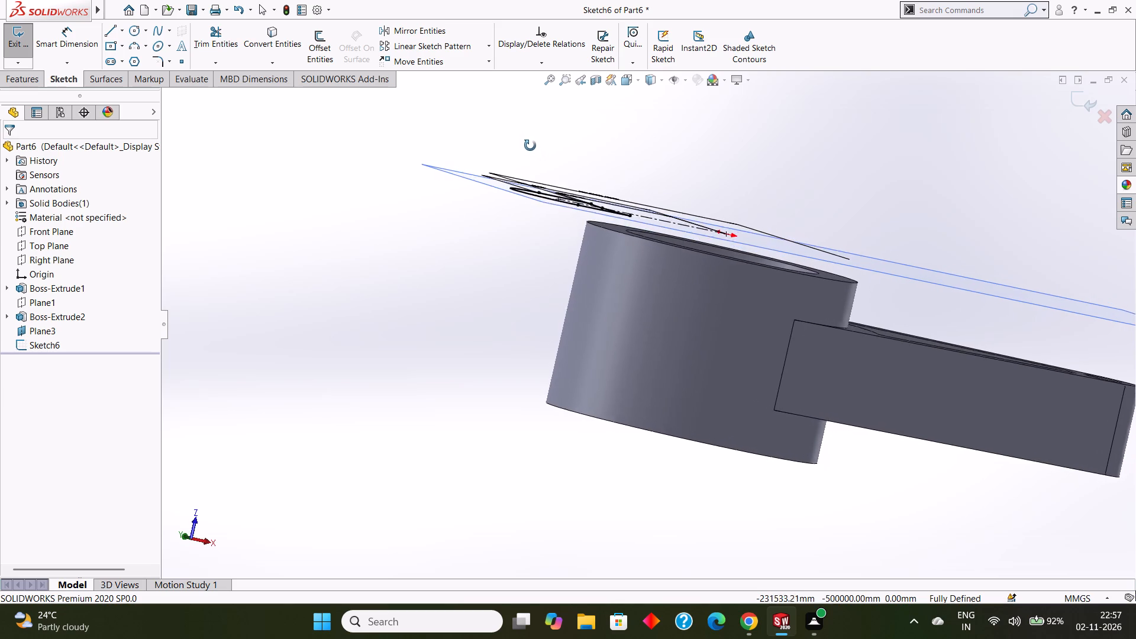
middle_drag(530, 146, 524, 130)
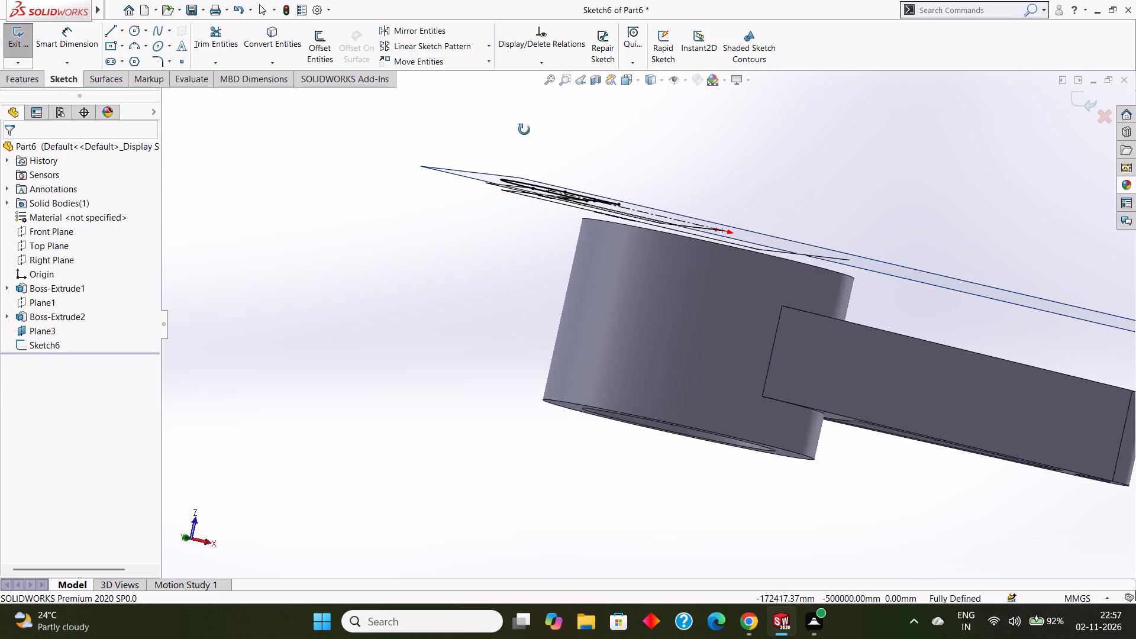
middle_drag(524, 130, 535, 190)
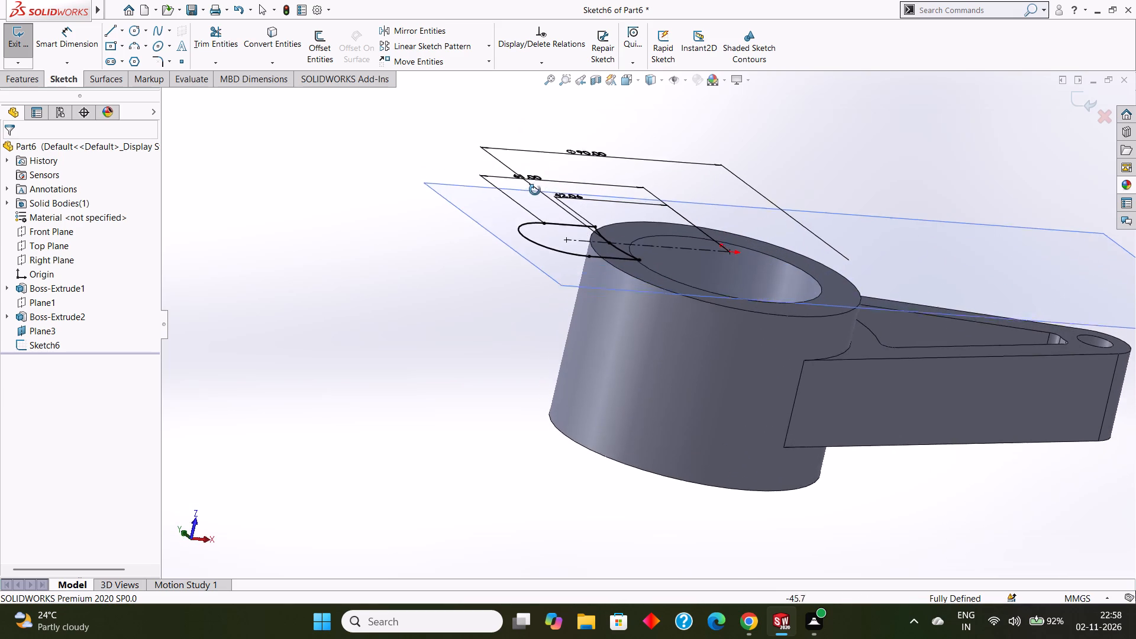
middle_drag(535, 190, 535, 139)
Undo the lug sketch's position dimensions and trims, back to the full 32 mm circle.
key(Escape)
key(ctrl+z)
key(ctrl+z)
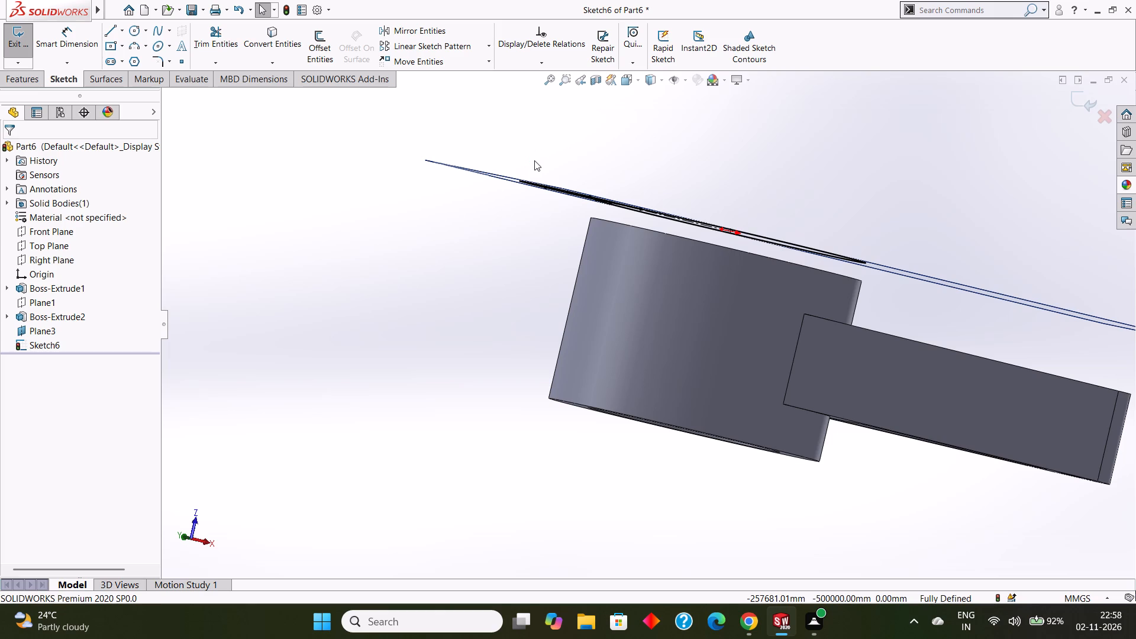
key(ctrl+z)
key(ctrl+z)
key(ctrl+z)
key(ctrl+z)
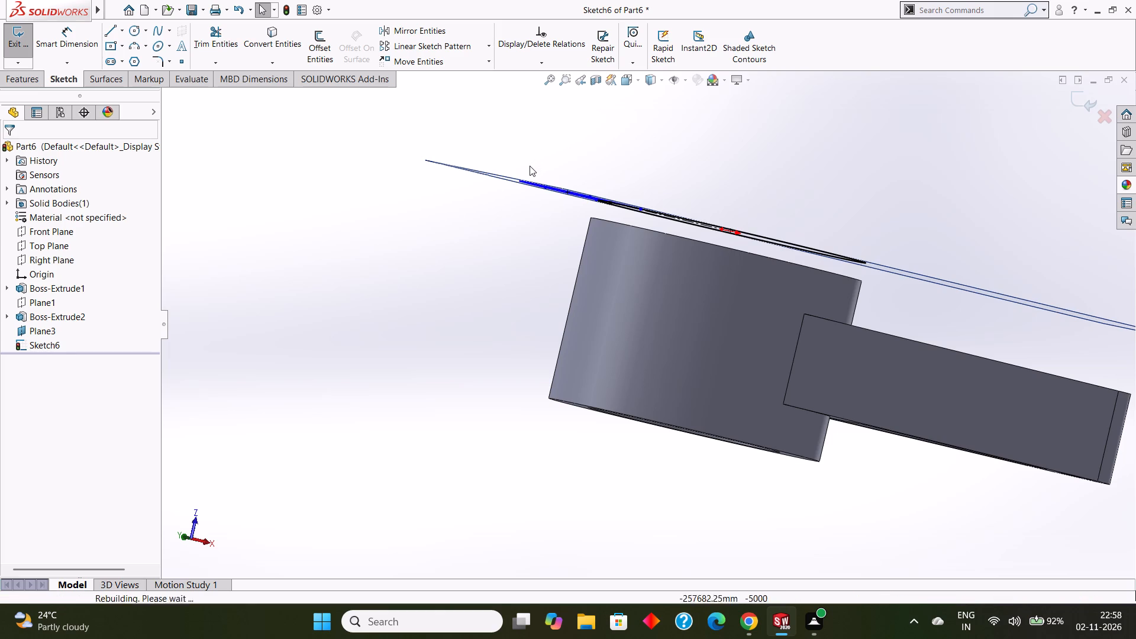
middle_drag(530, 166, 494, 239)
key(ctrl+z)
key(ctrl+z)
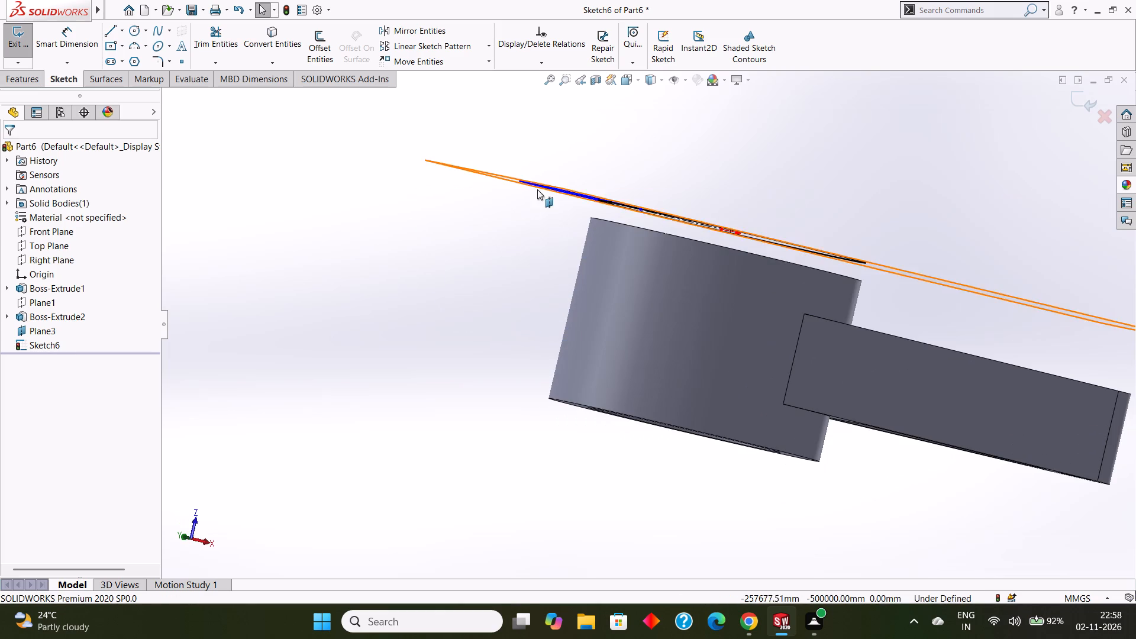
middle_drag(537, 208, 501, 317)
key(ctrl+z)
key(ctrl+z)
key(ctrl+z)
key(ctrl+z)
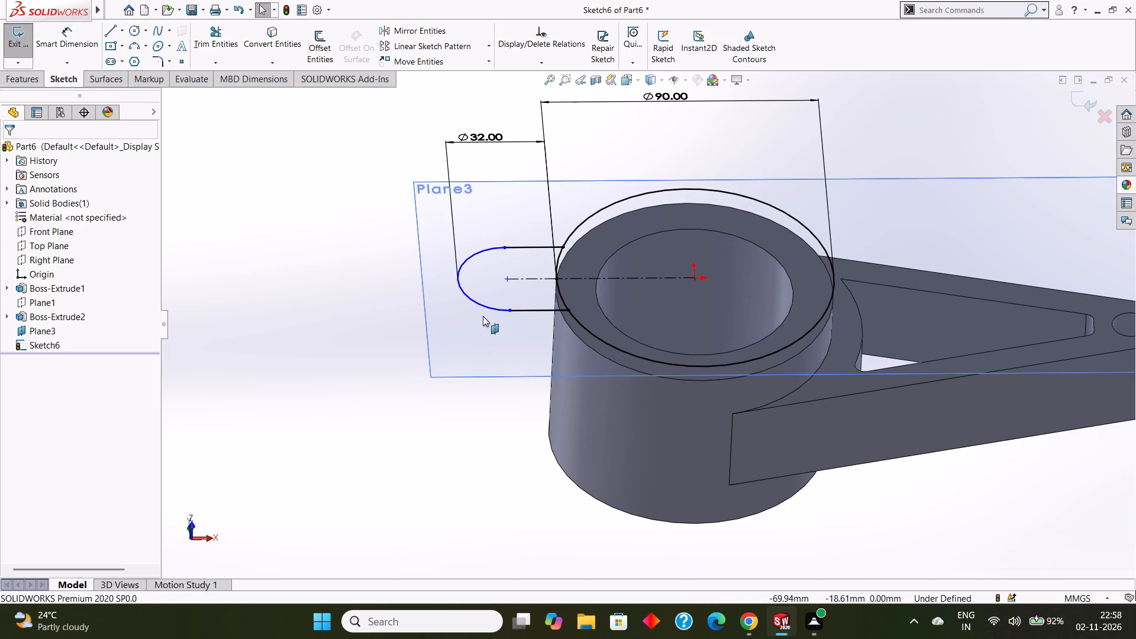
key(ctrl+z)
key(ctrl+z)
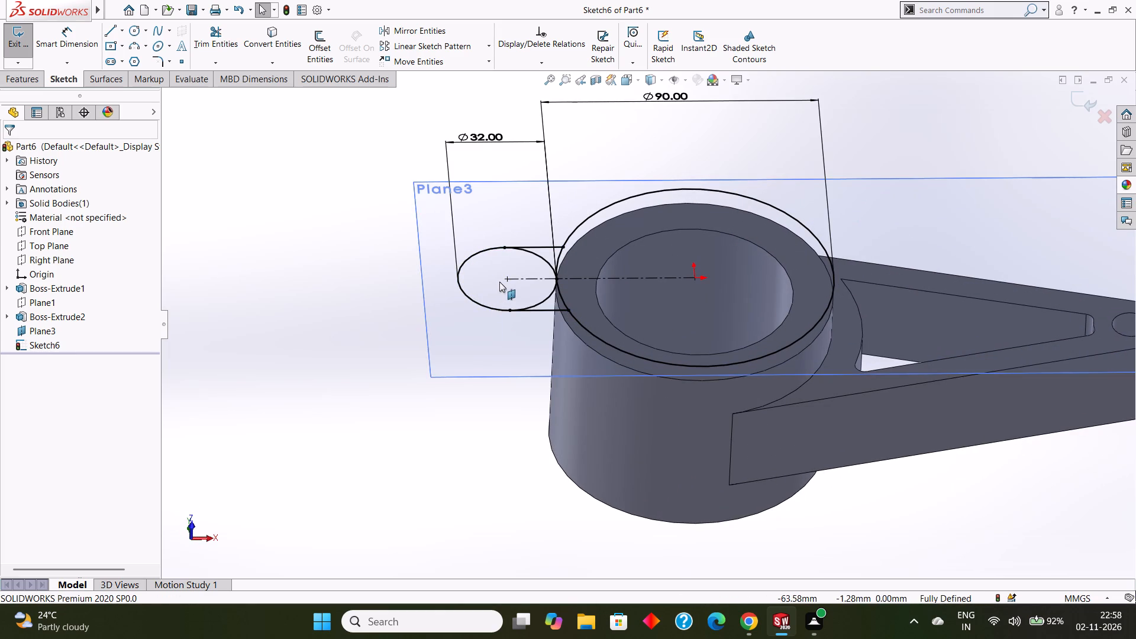
middle_drag(489, 302, 477, 322)
Trim away all remaining lug sketch geometry on Plane3, including the 90 mm circle and centerline, and exit the sketch.
click(907, 201)
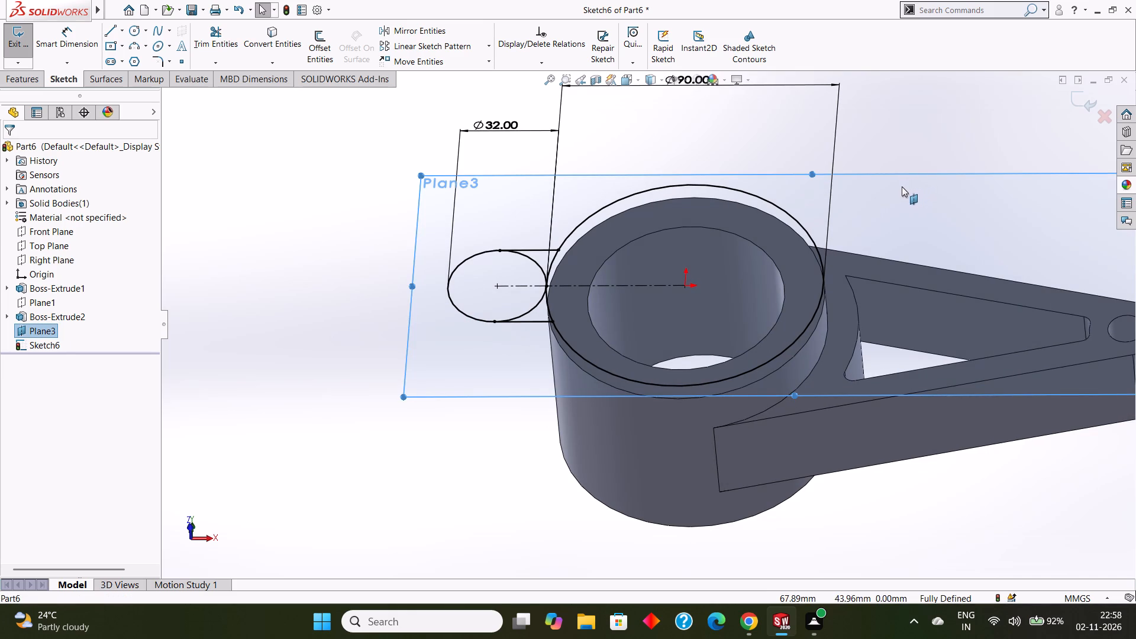
key(ctrl+8)
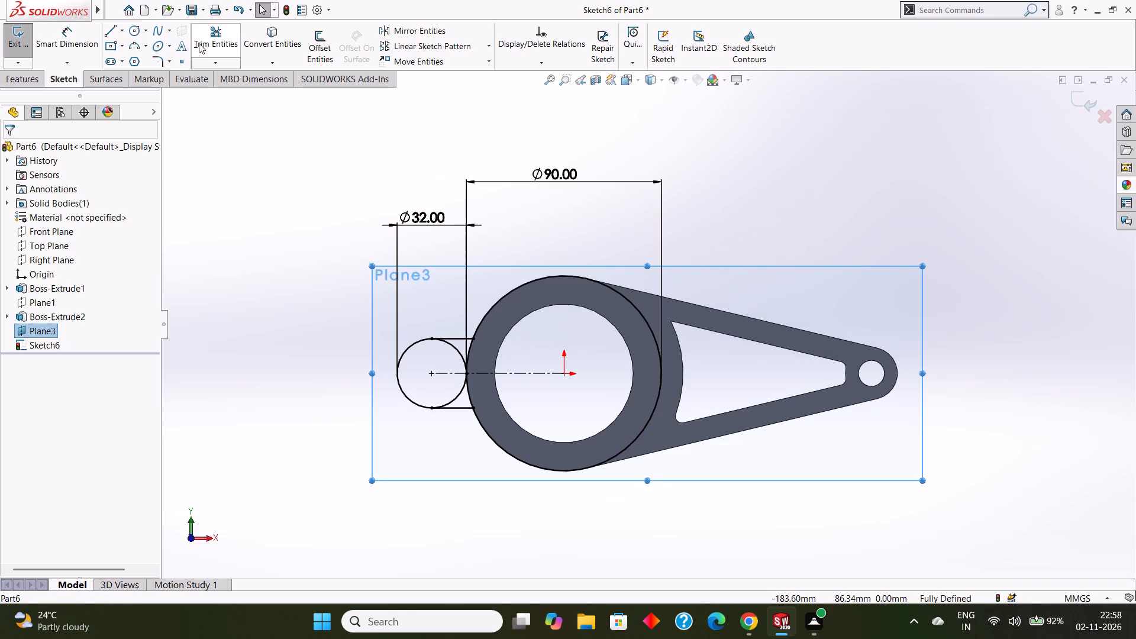
click(205, 38)
click(415, 340)
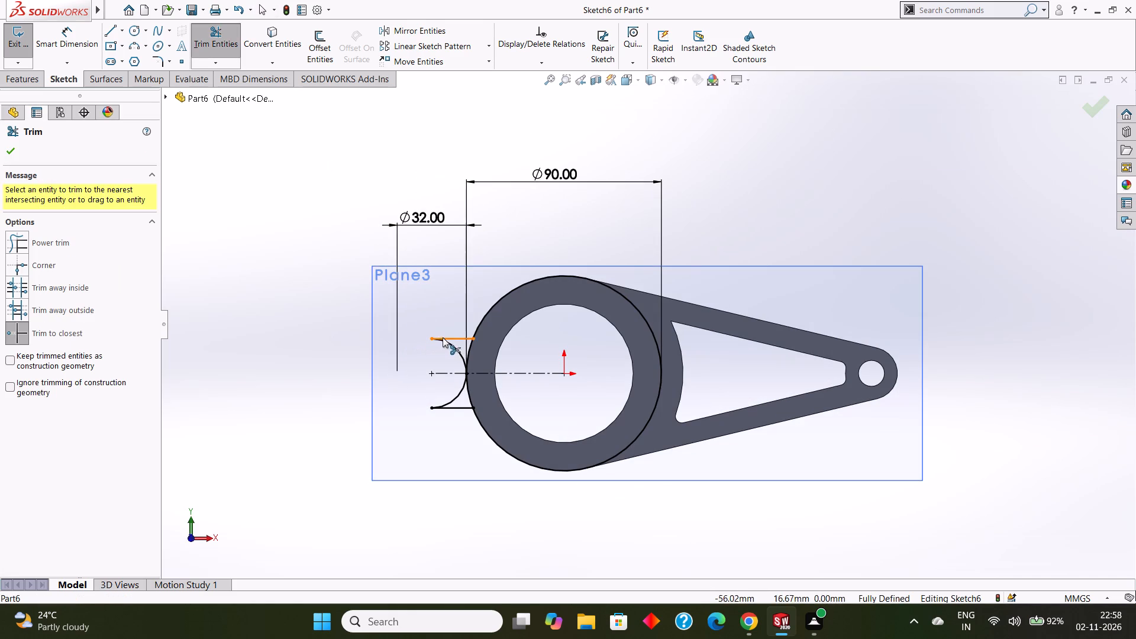
click(443, 337)
click(453, 347)
click(464, 383)
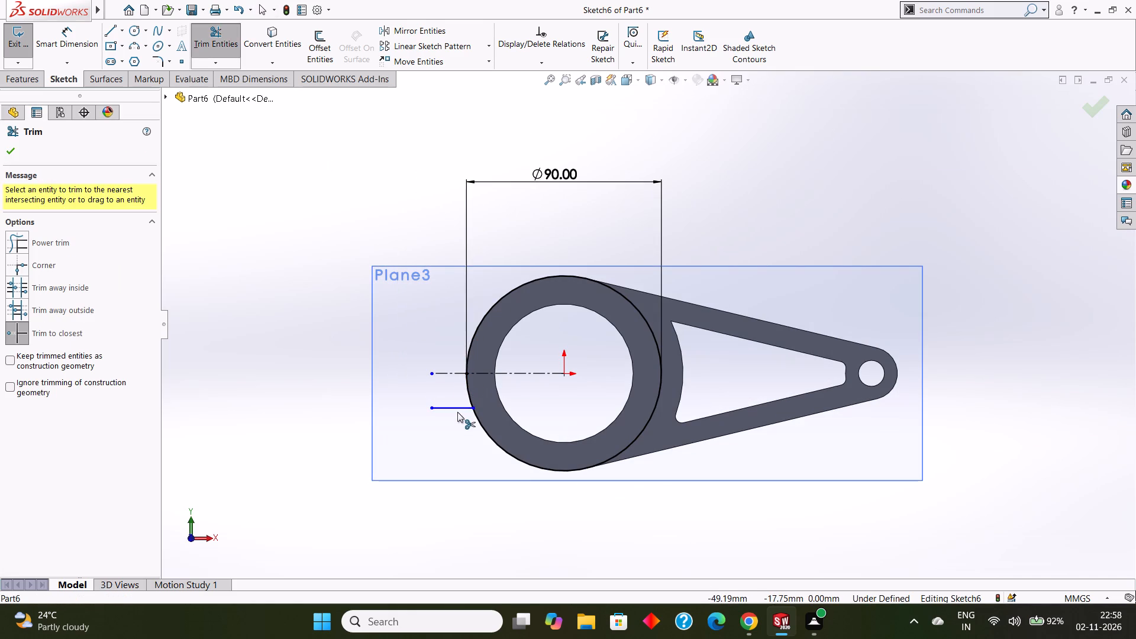
click(457, 412)
click(457, 409)
click(457, 375)
click(508, 375)
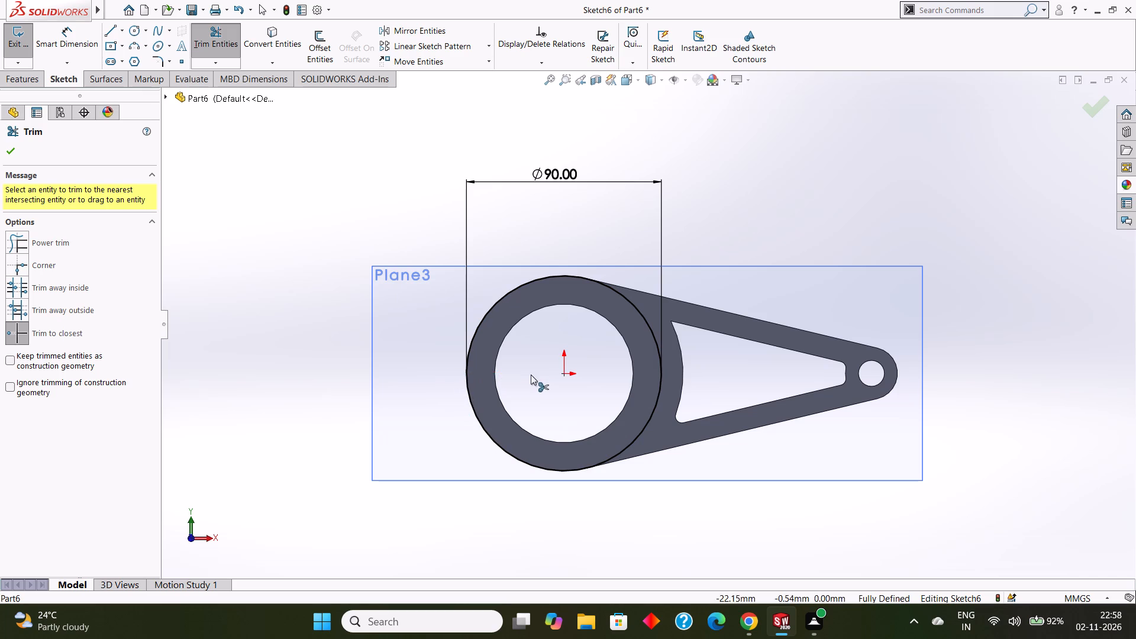
click(628, 298)
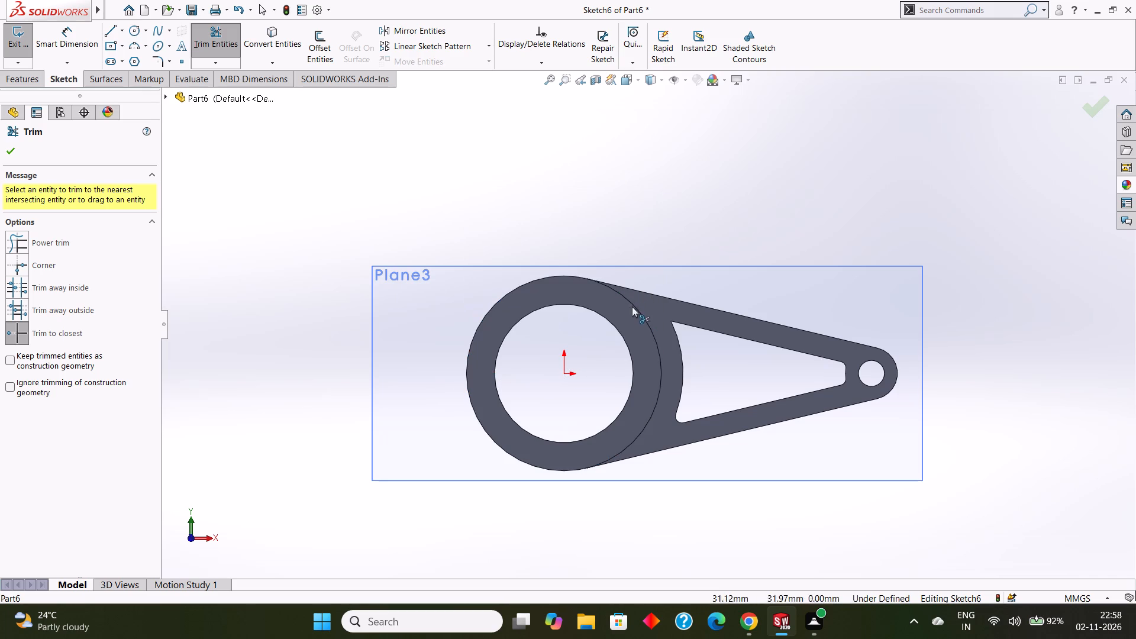
click(657, 352)
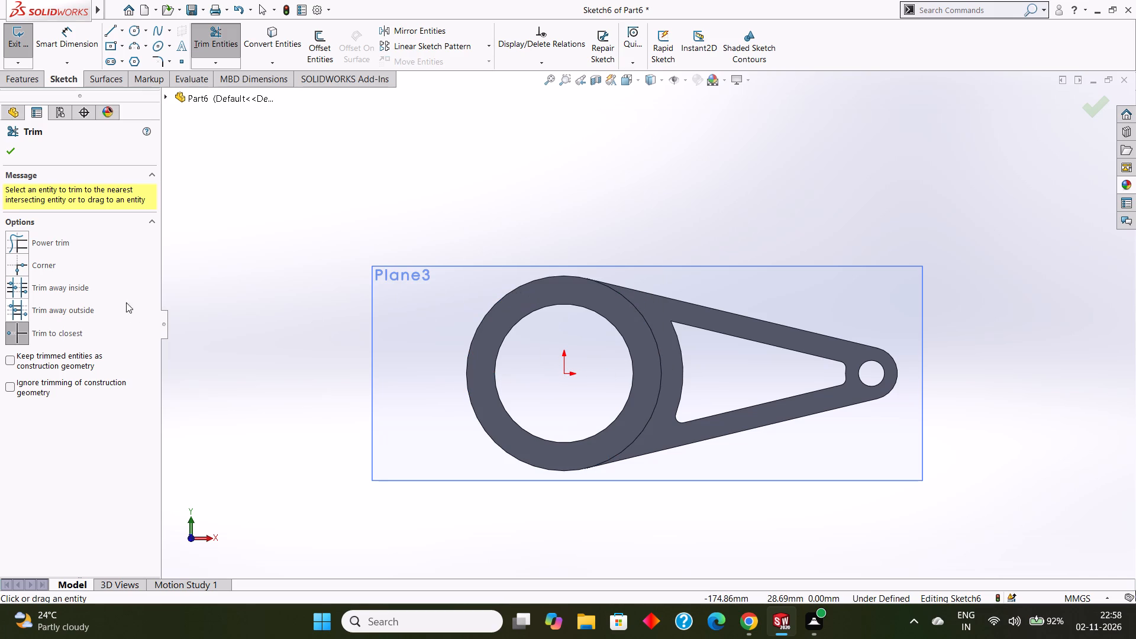
click(7, 146)
middle_drag(466, 328, 493, 213)
right_click(469, 241)
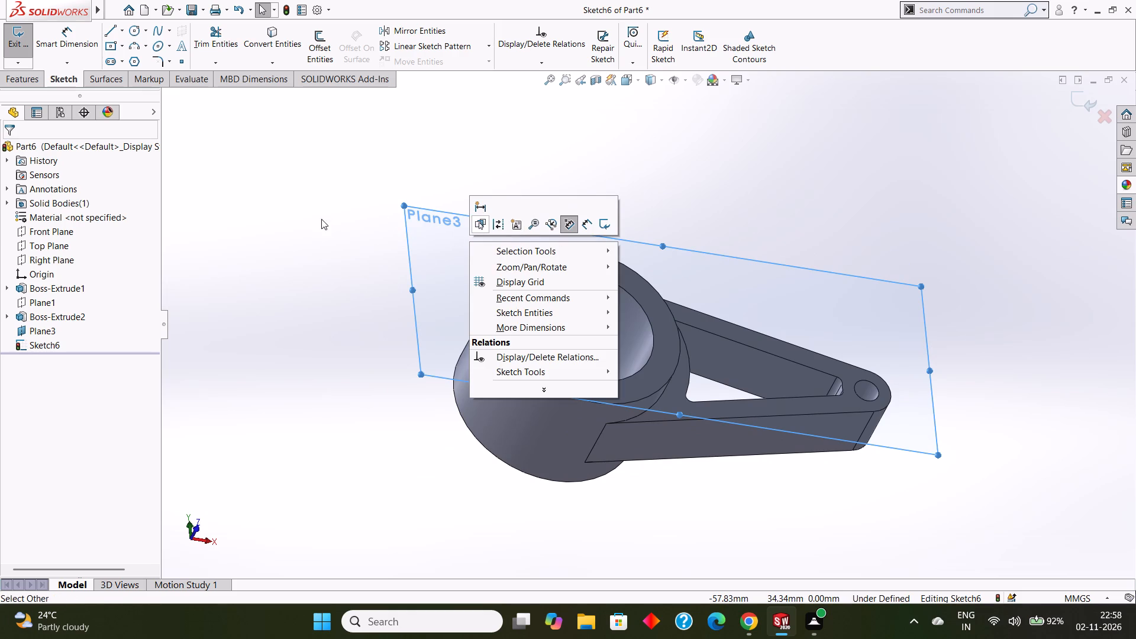
click(321, 219)
click(8, 45)
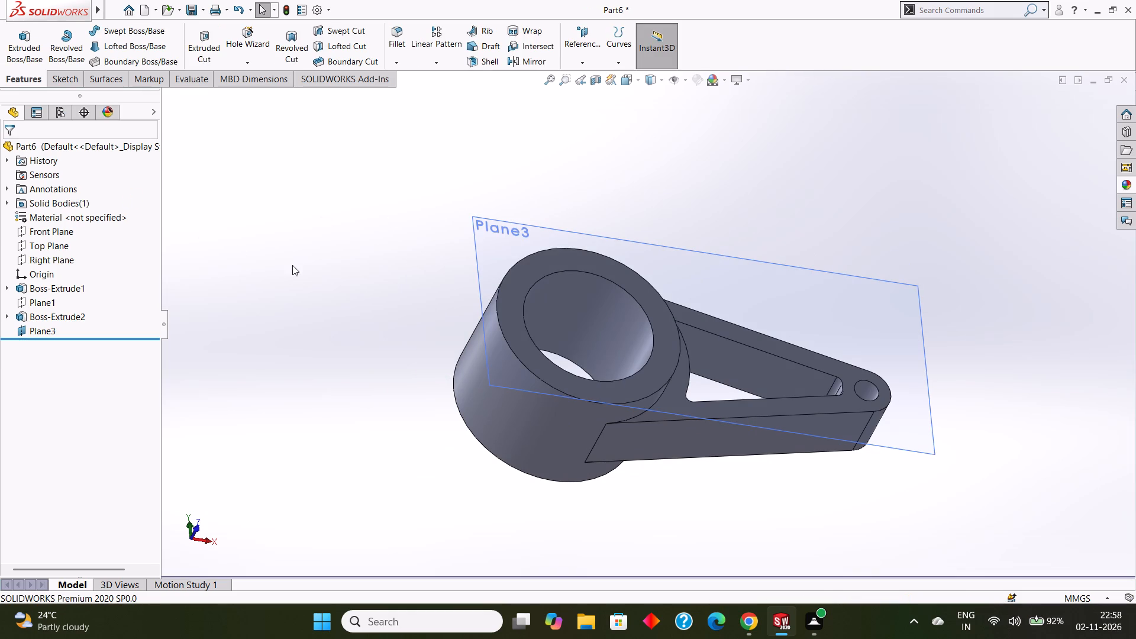
Edit Plane3 and set its offset from the Front Plane to 60 mm.
middle_drag(291, 256, 288, 227)
middle_drag(307, 228, 329, 172)
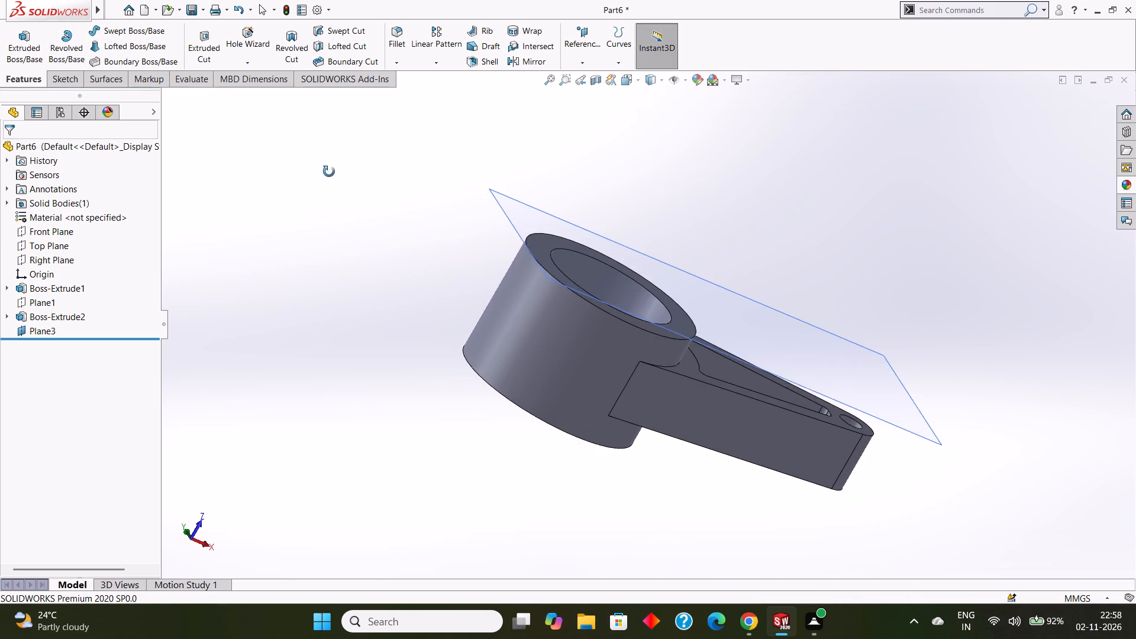
middle_drag(329, 172, 327, 172)
click(38, 330)
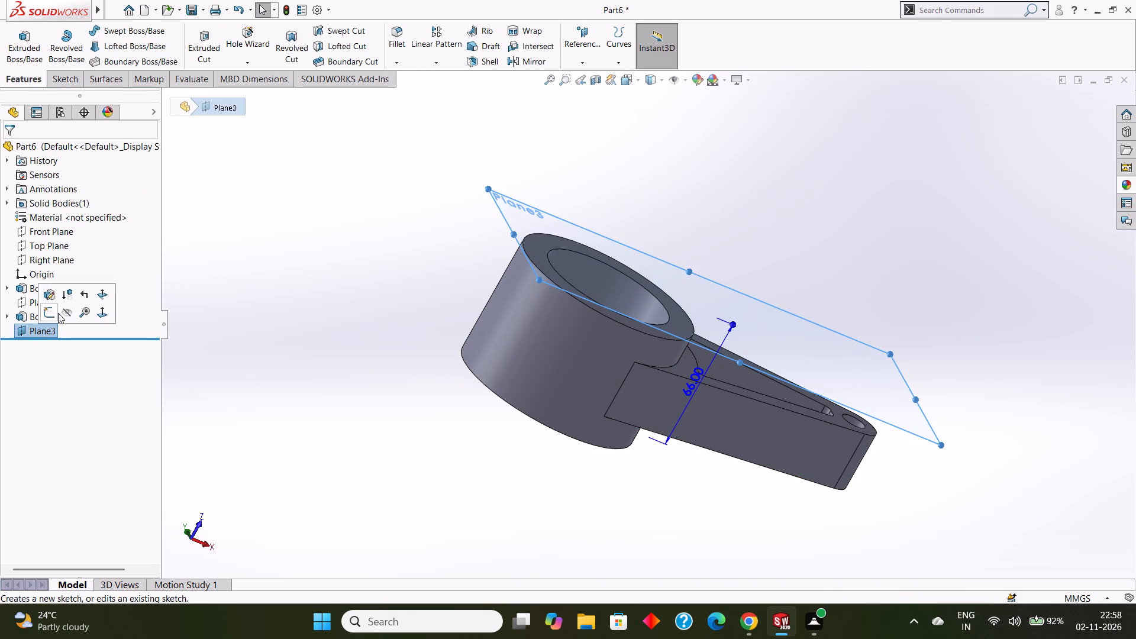
click(47, 296)
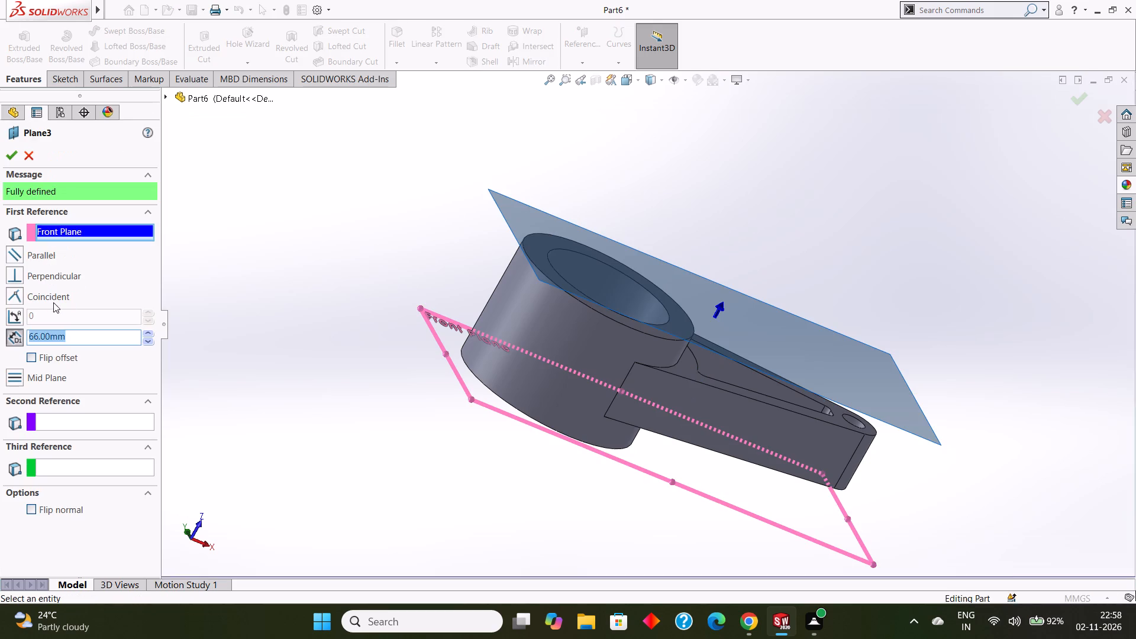
middle_drag(270, 346, 264, 322)
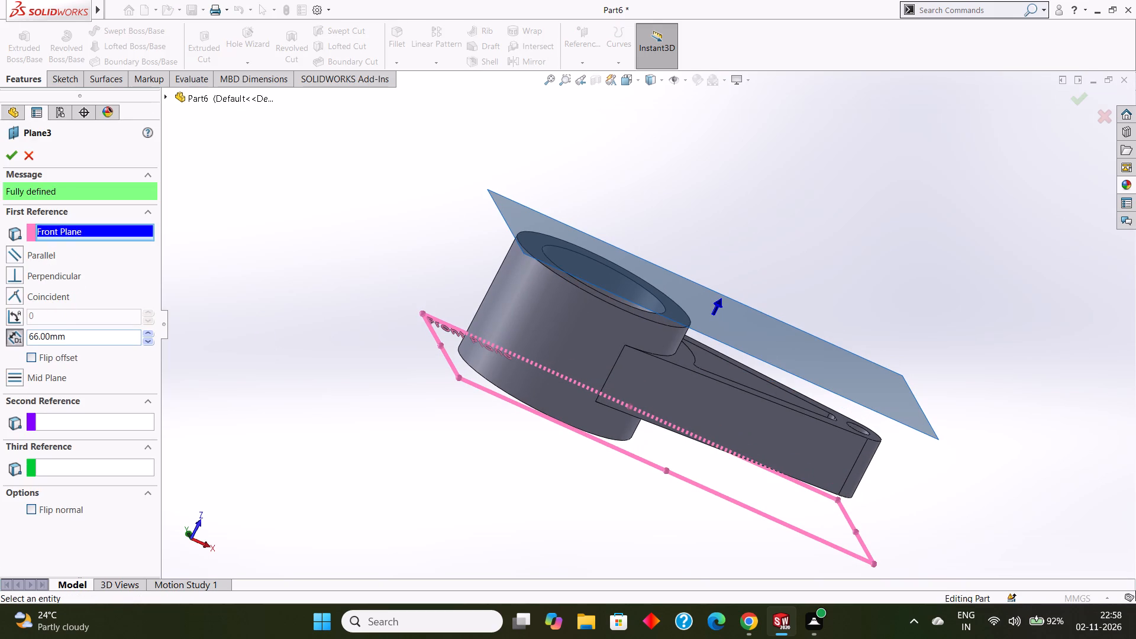
click(69, 332)
drag(91, 332, 0, 334)
text(60)
key(Return)
click(11, 156)
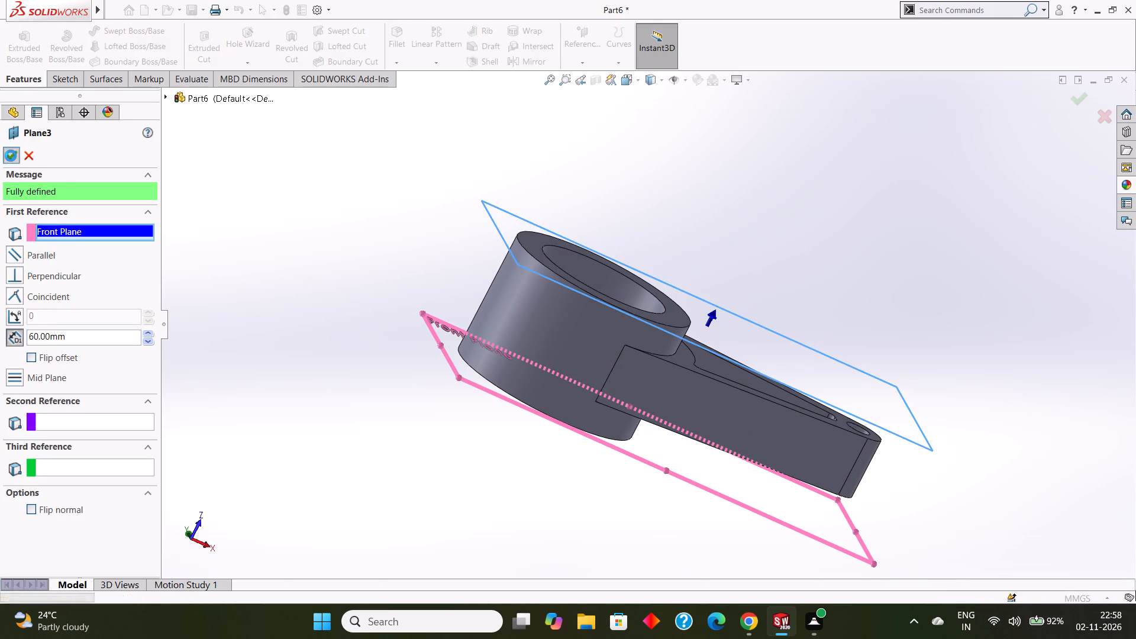
Start a new sketch on Plane3 and view it face-on.
middle_drag(329, 227, 338, 202)
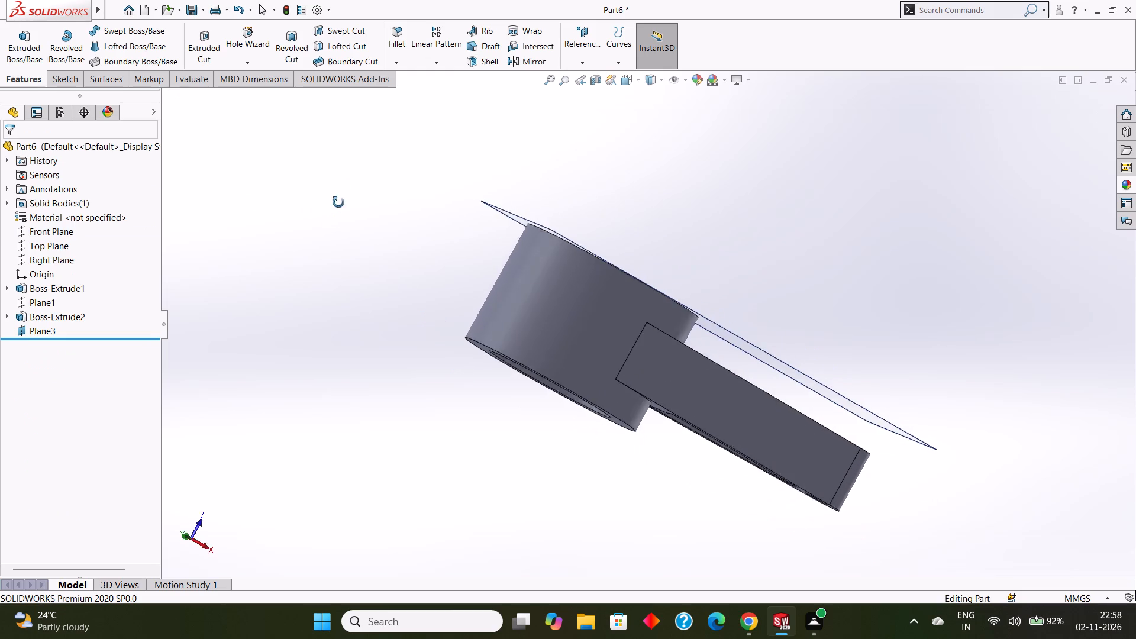
middle_drag(338, 202, 299, 317)
scroll(299, 317, down, 1)
click(854, 276)
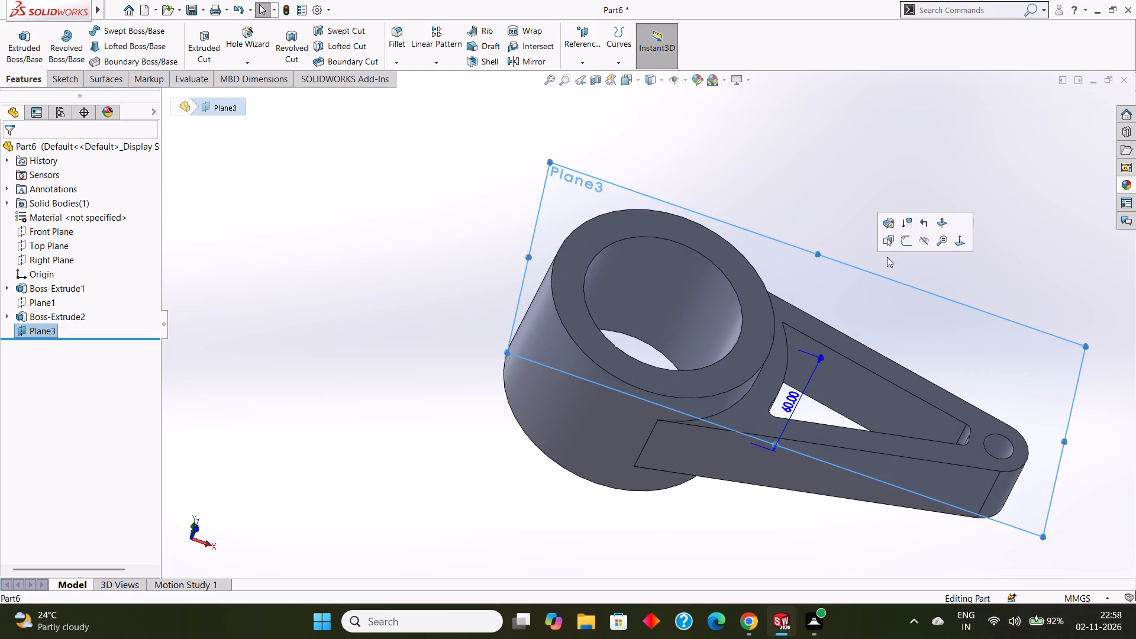
click(902, 241)
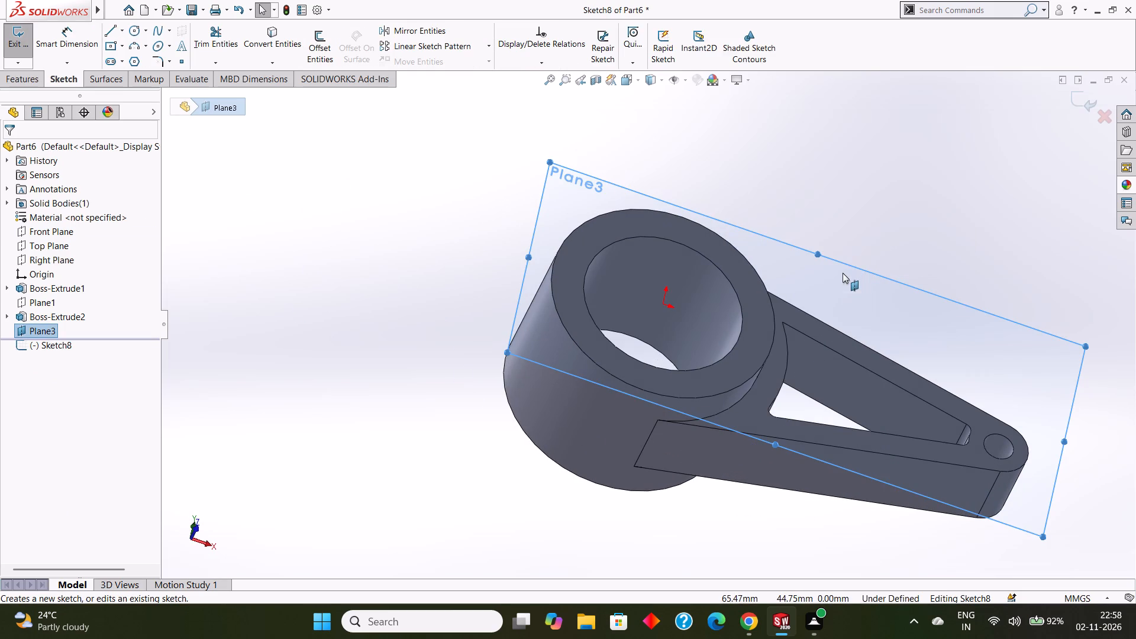
key(ctrl+8)
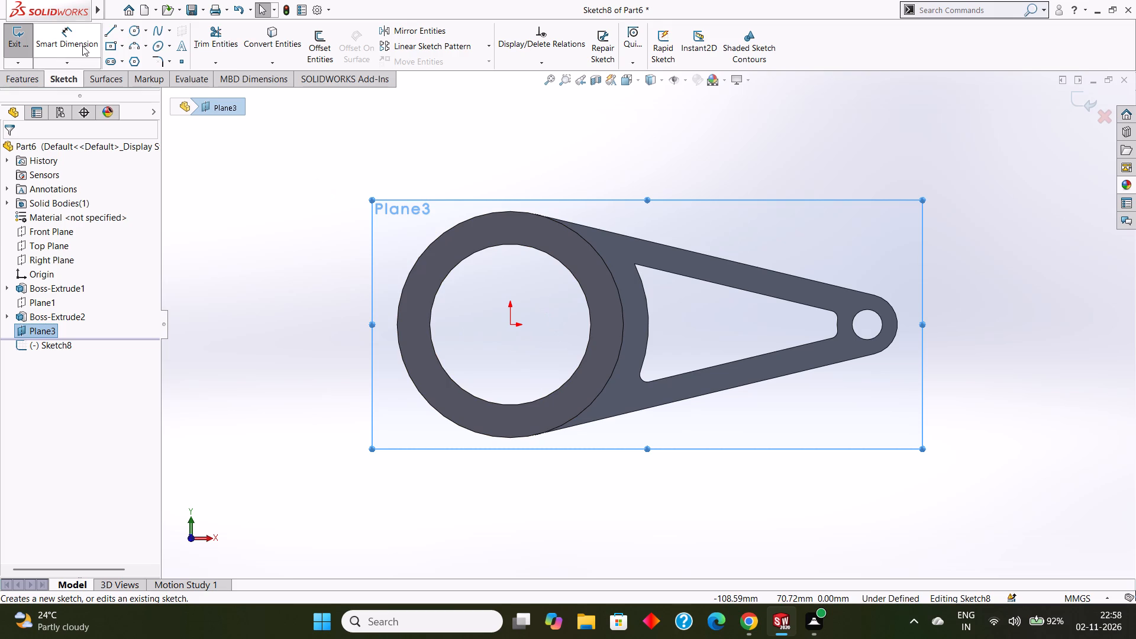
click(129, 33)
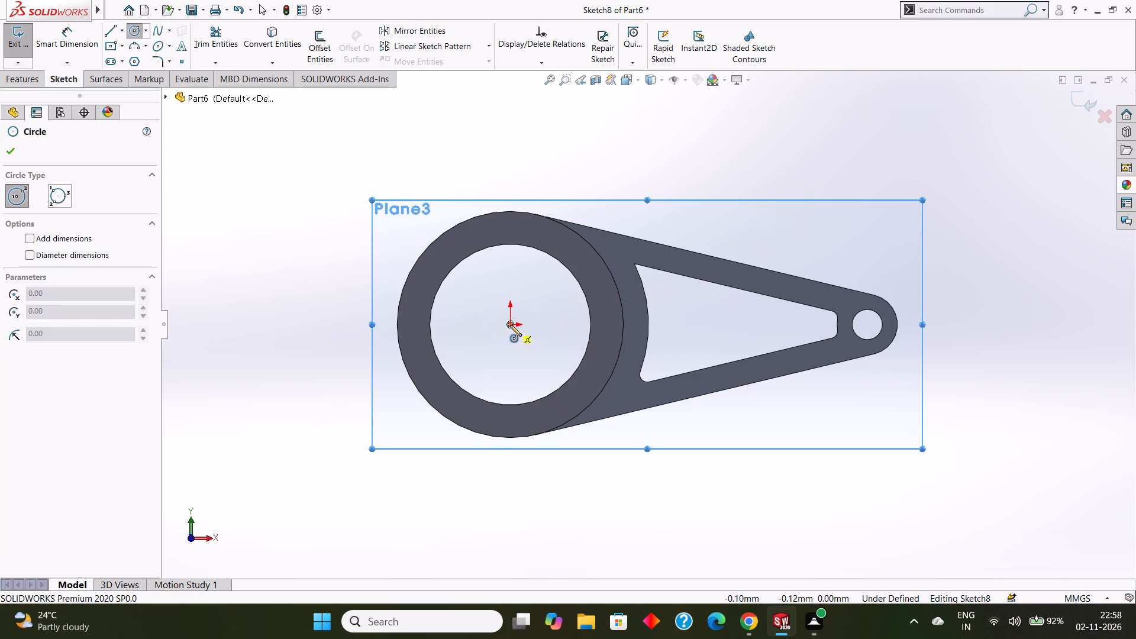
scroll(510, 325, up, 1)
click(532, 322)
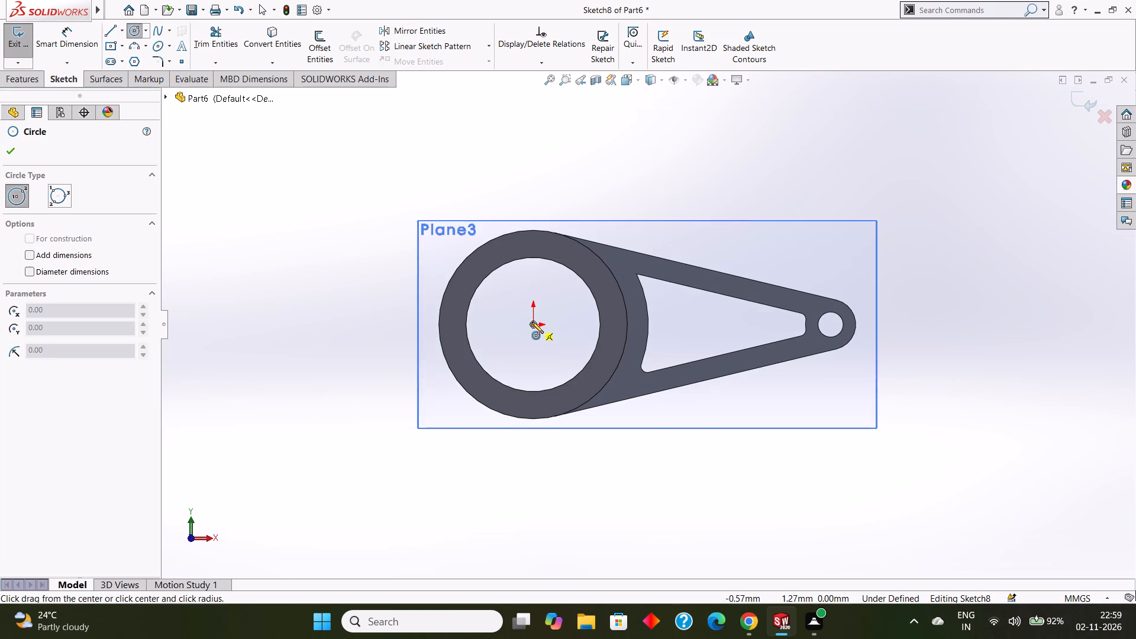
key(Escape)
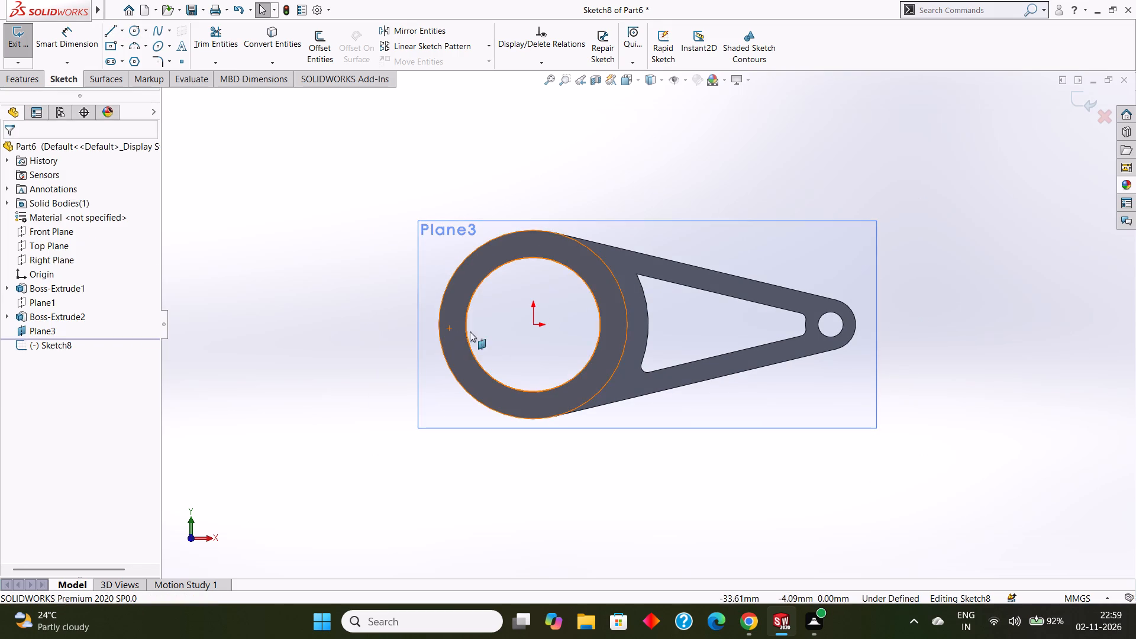
Draw a horizontal centerline from the origin to the cylinder's outer edge opposite the arm, and extend it 16 mm beyond the edge.
click(120, 26)
click(135, 61)
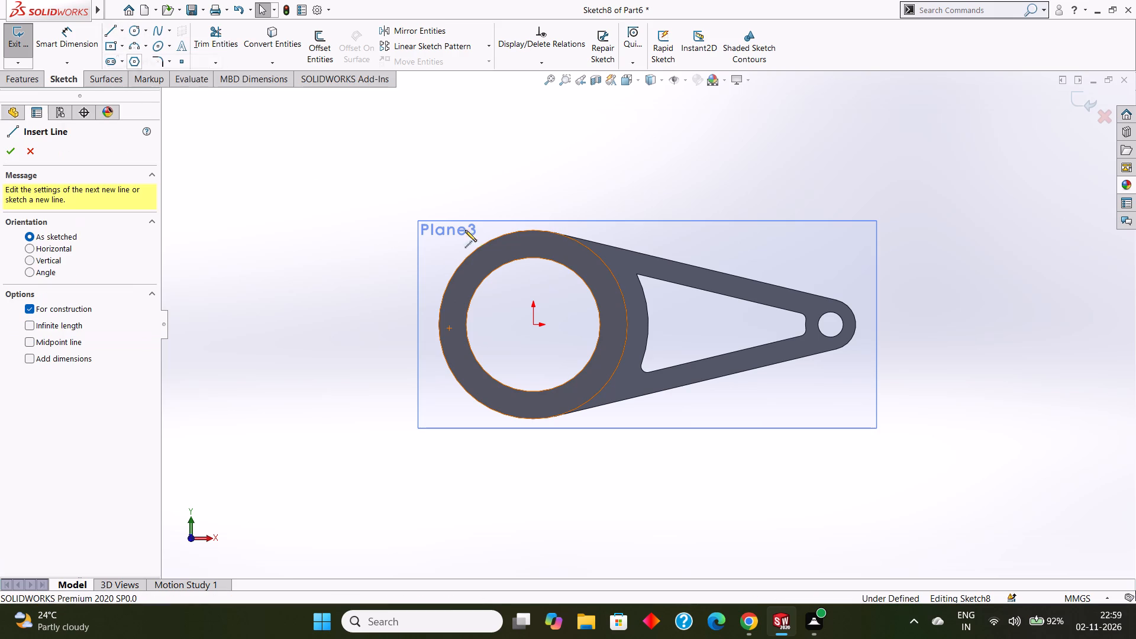
click(535, 325)
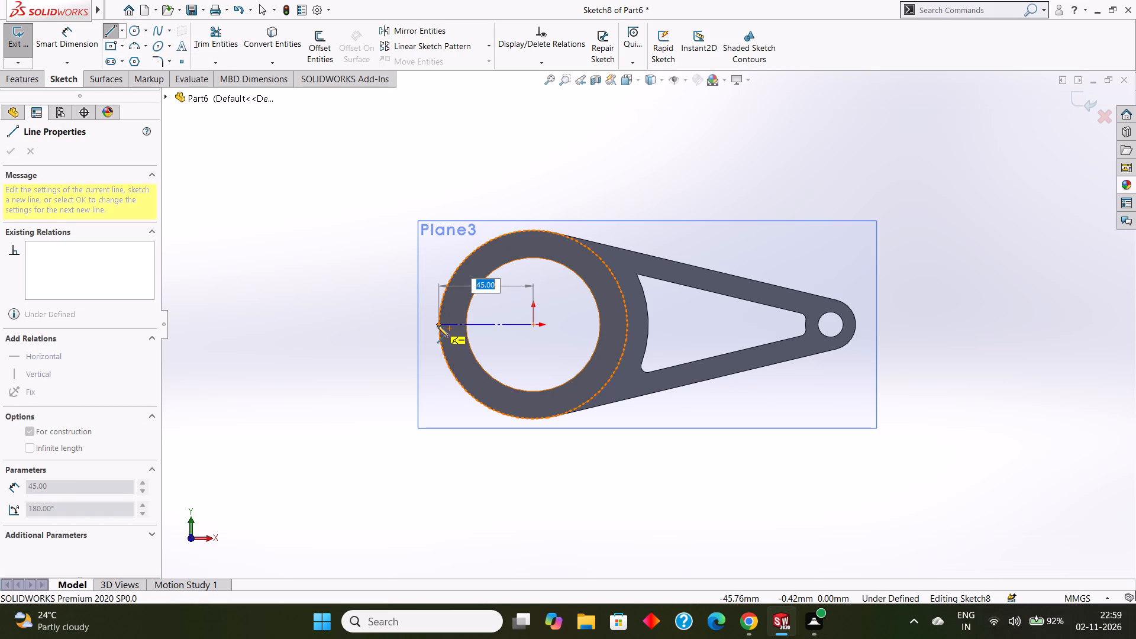
click(437, 325)
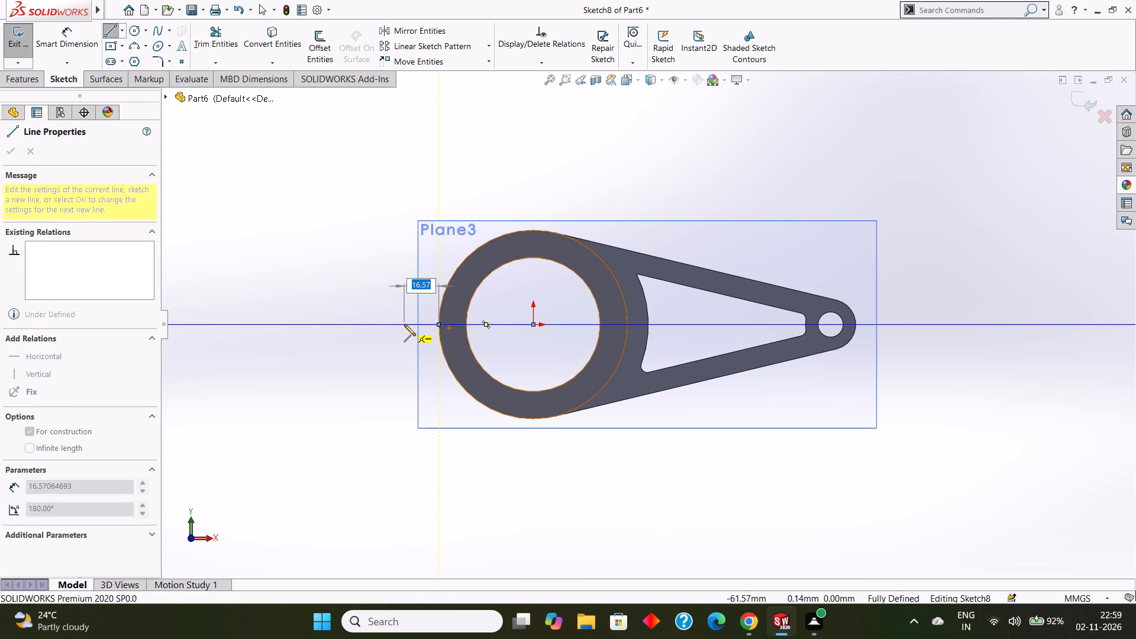
text(16)
key(Return)
key(Escape)
Sketch a circle at the centerline's outer end, touching the cylinder's edge, and dimension its diameter at 32 mm.
scroll(404, 324, up, 1)
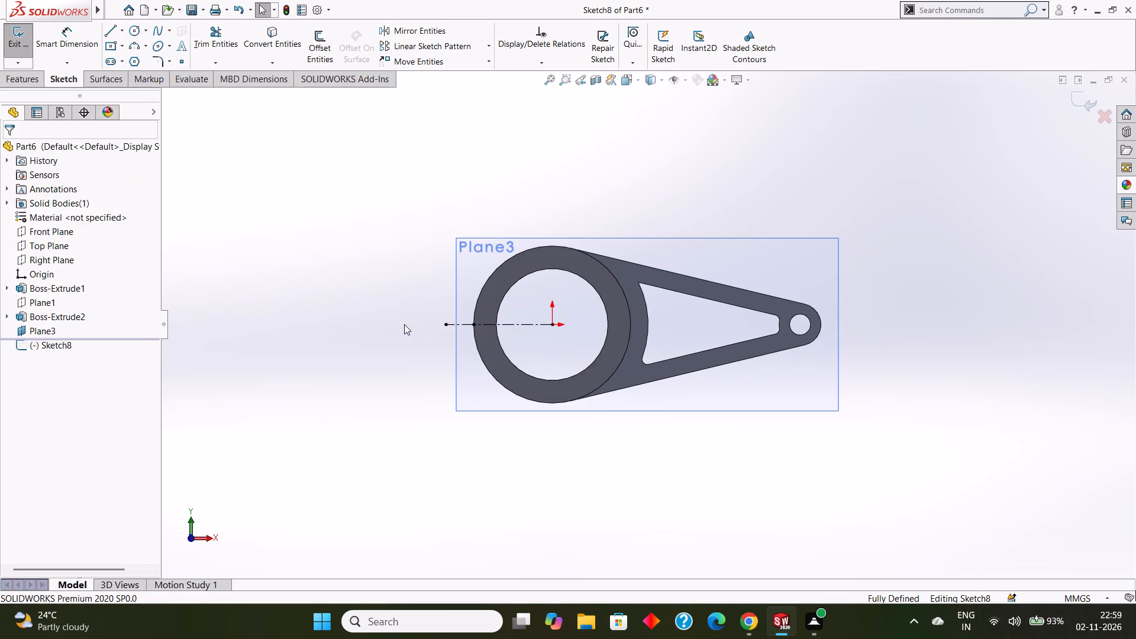
scroll(404, 324, down, 2)
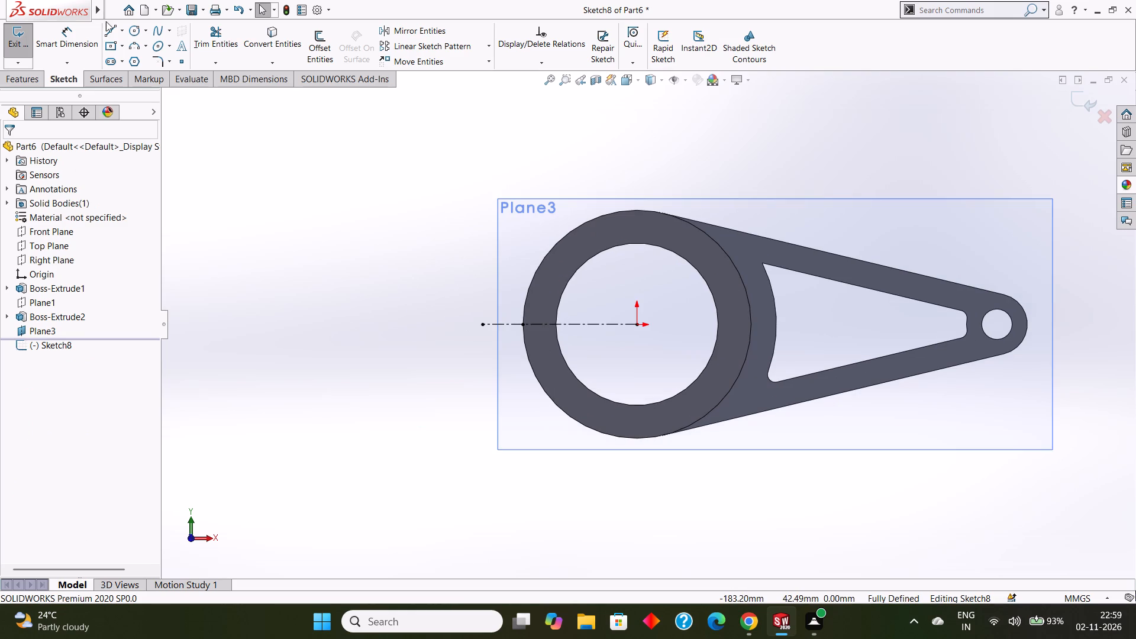
click(142, 31)
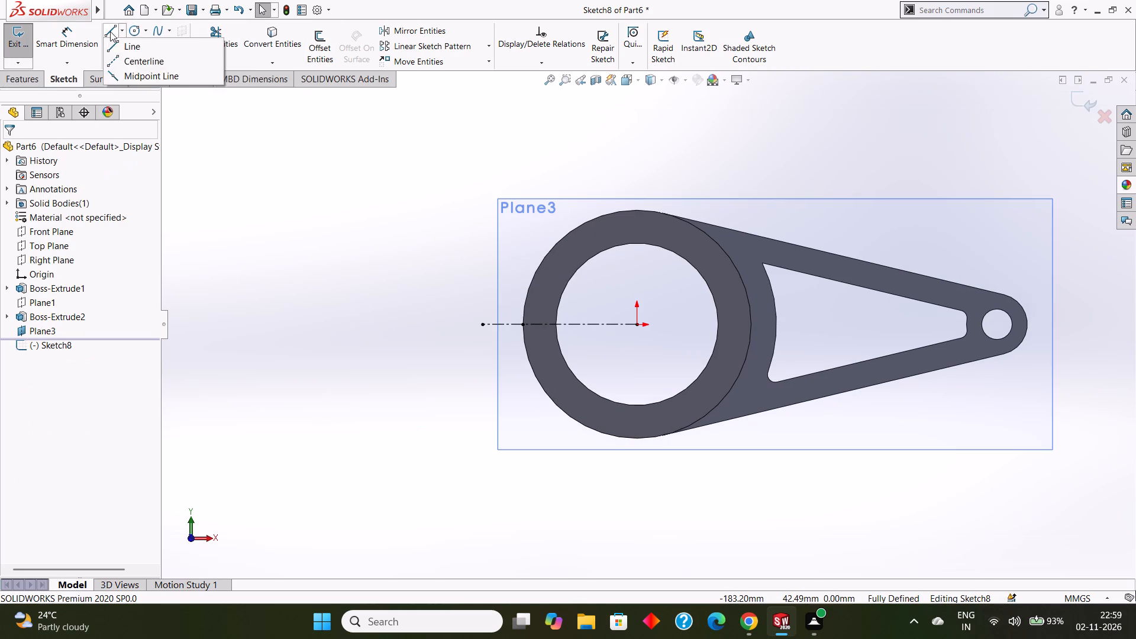
click(138, 30)
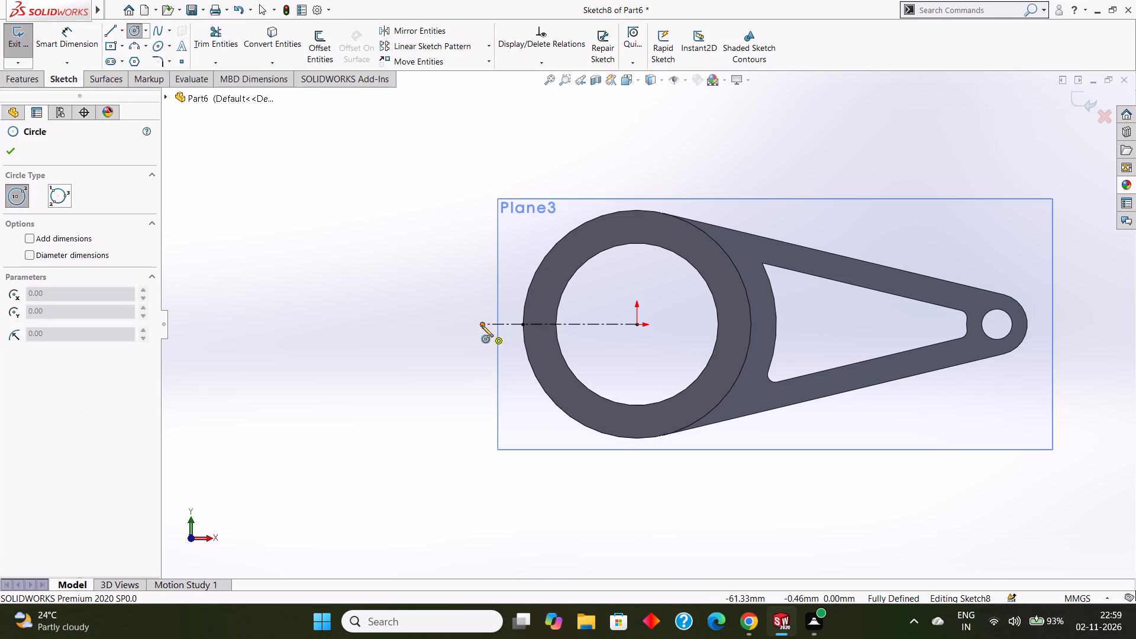
drag(482, 325, 522, 321)
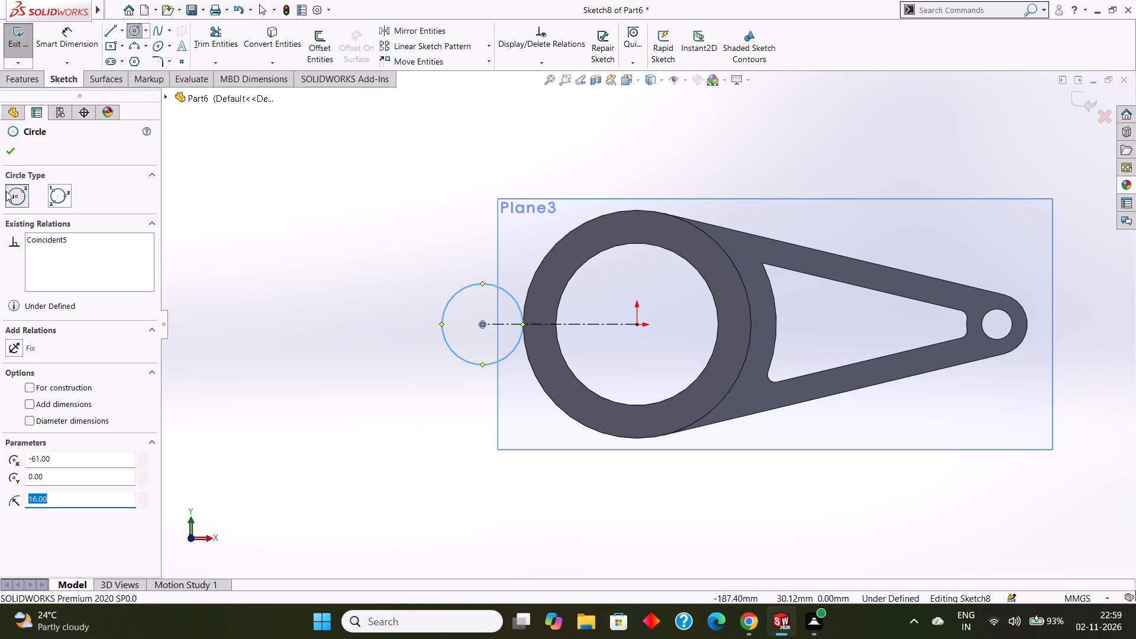
click(7, 146)
click(63, 40)
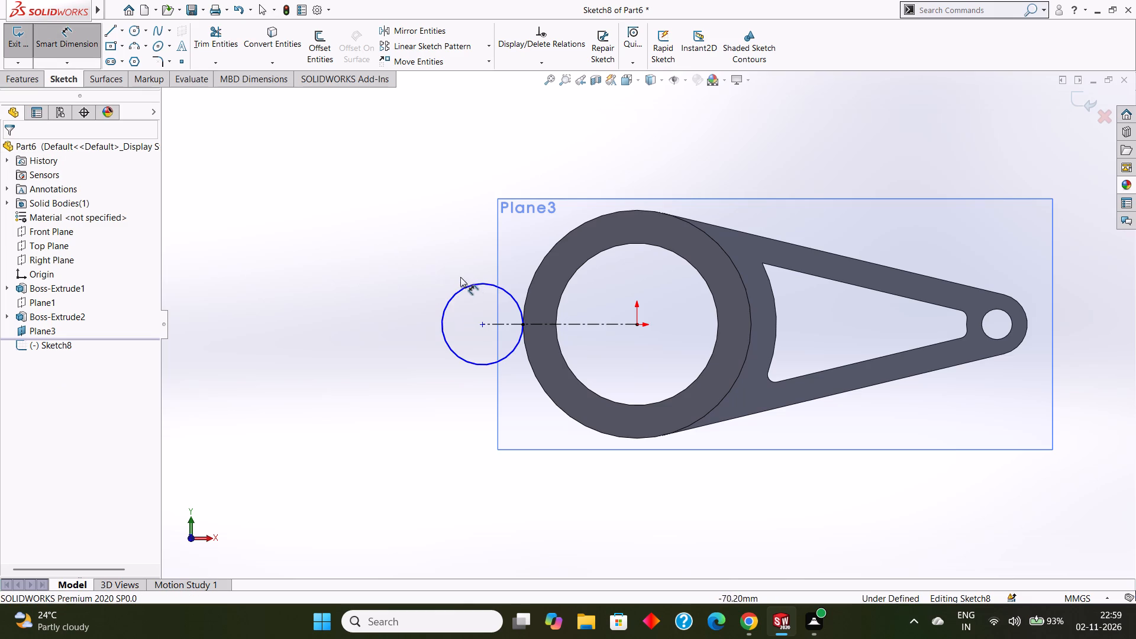
click(467, 285)
click(482, 154)
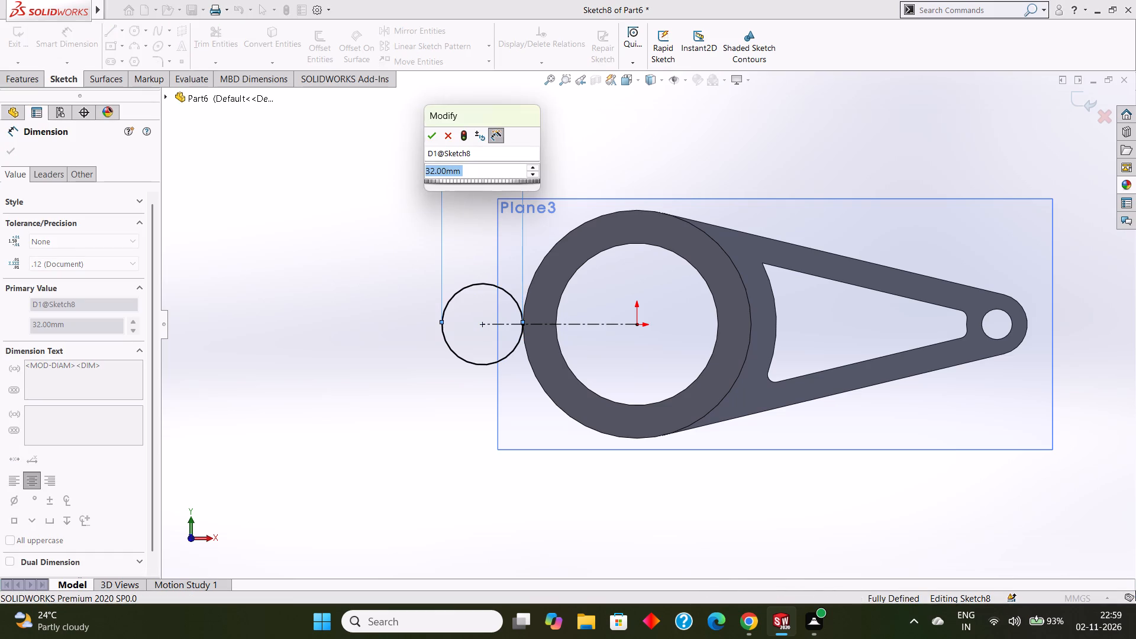
click(433, 138)
click(11, 144)
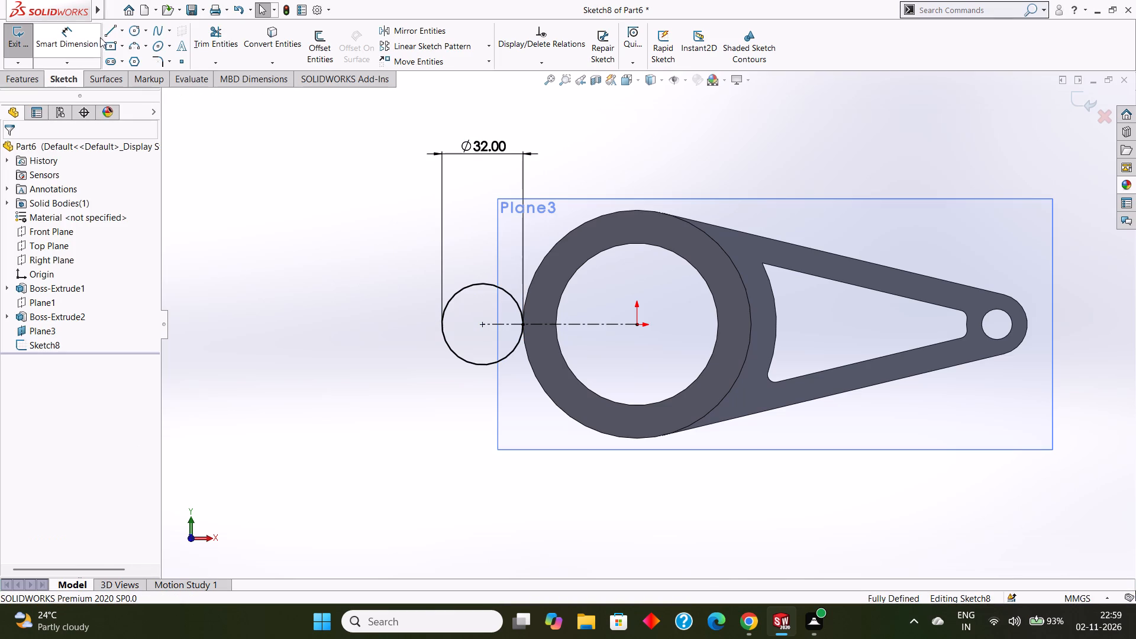
Draw a horizontal line about 43 mm long from the 32 mm circle's top quadrant point into the cylinder bore.
click(105, 31)
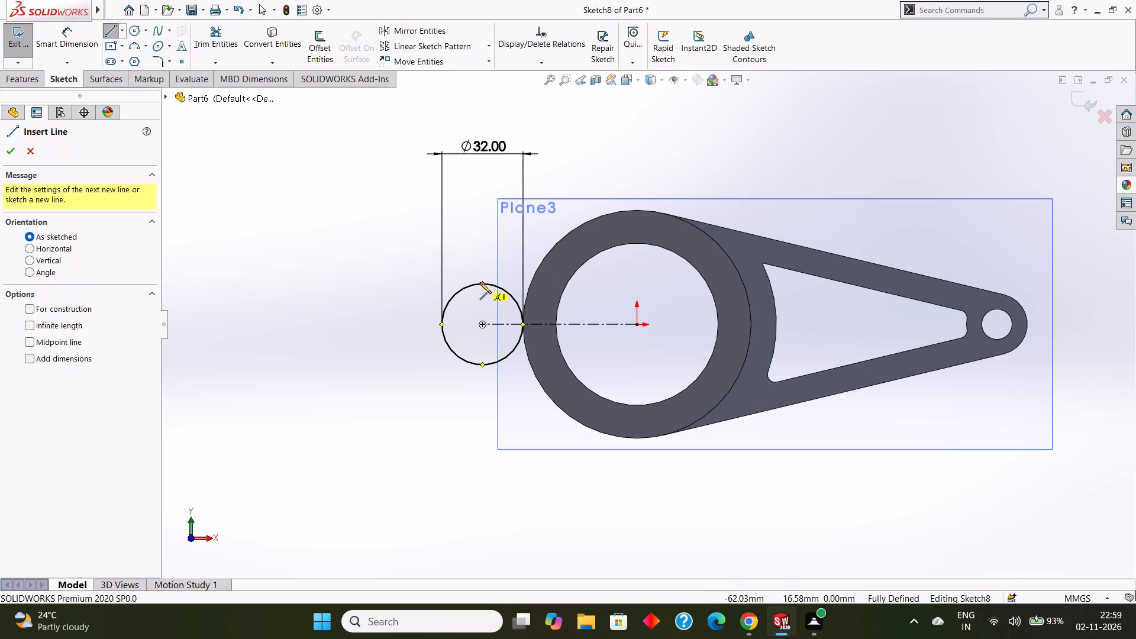
click(480, 282)
click(592, 285)
key(Escape)
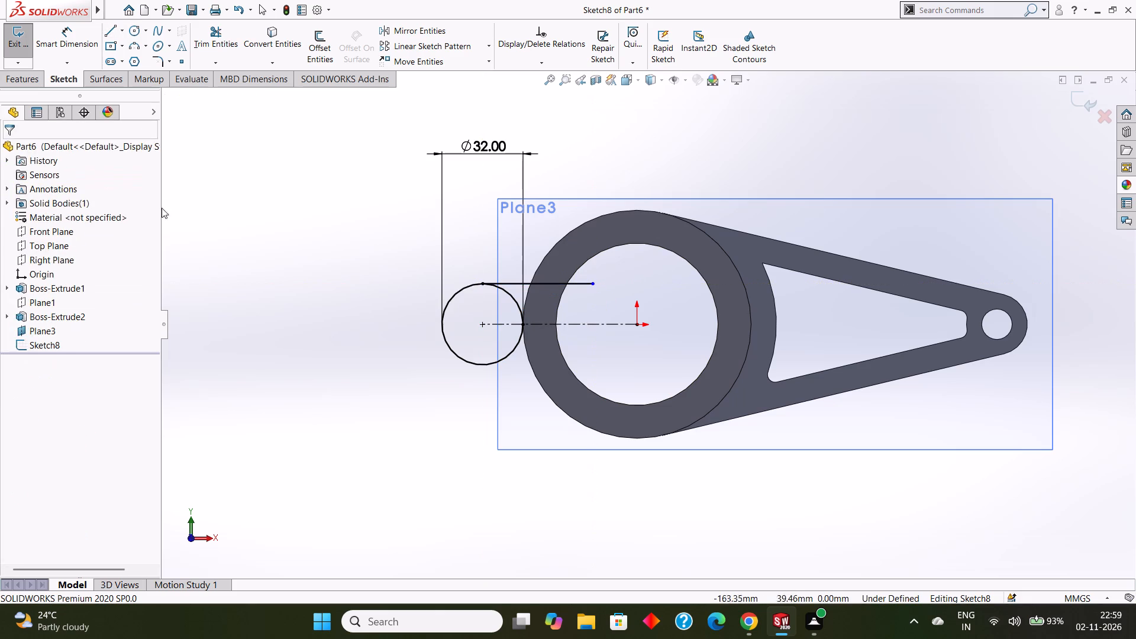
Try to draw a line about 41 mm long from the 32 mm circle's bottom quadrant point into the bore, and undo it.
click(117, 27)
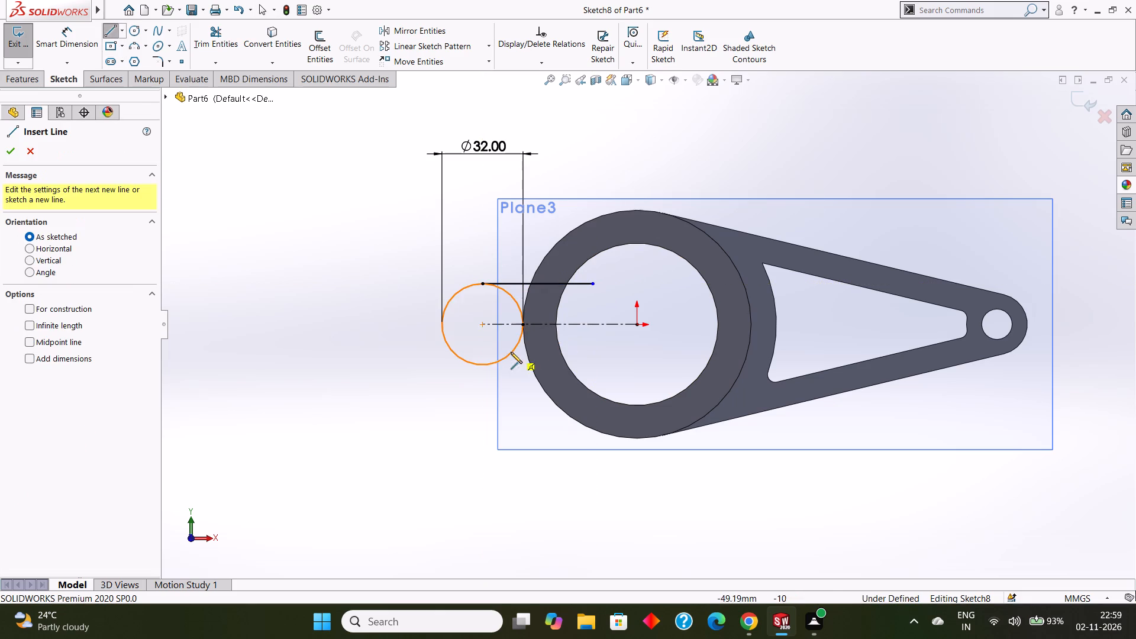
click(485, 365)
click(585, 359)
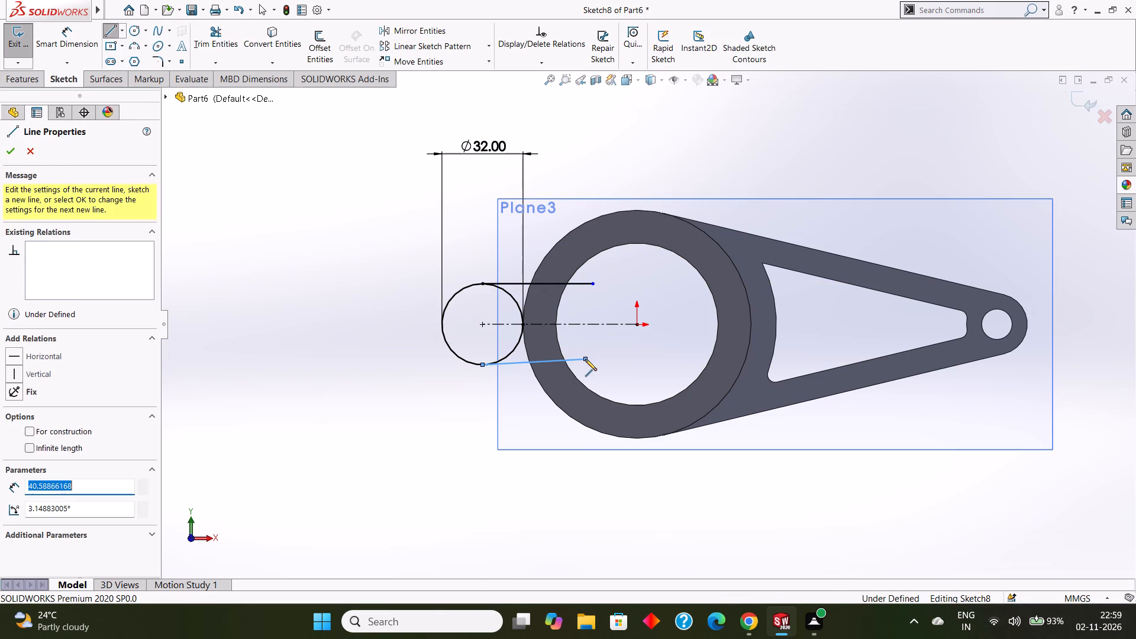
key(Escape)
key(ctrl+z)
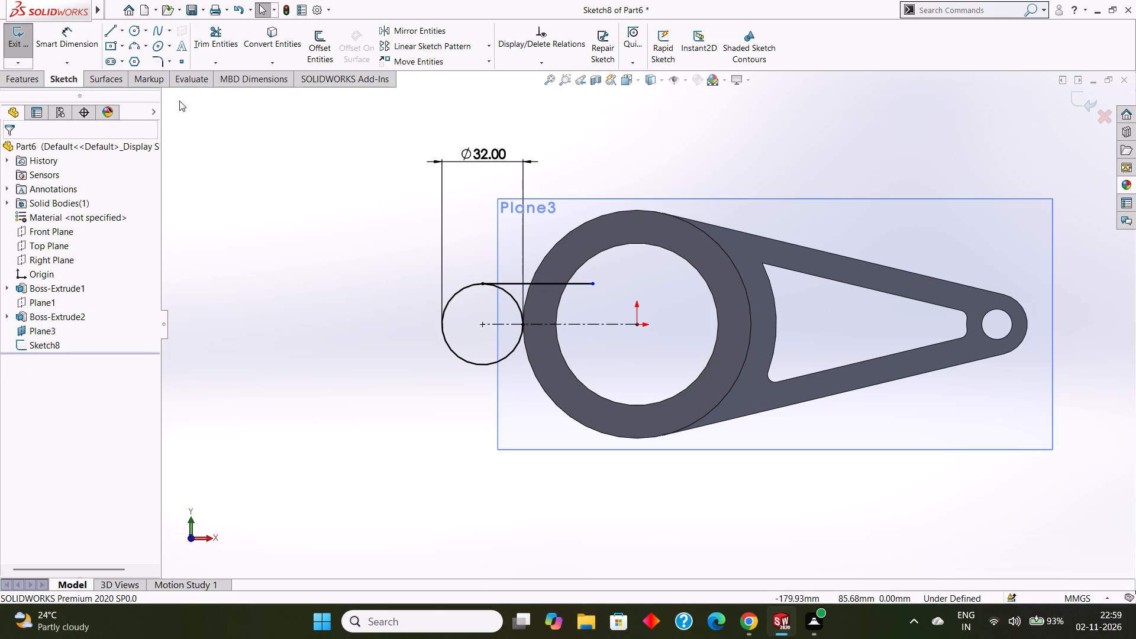
Draw a horizontal line about 43 mm long from the 32 mm circle's bottom quadrant point, ending level with the upper line's end.
click(109, 34)
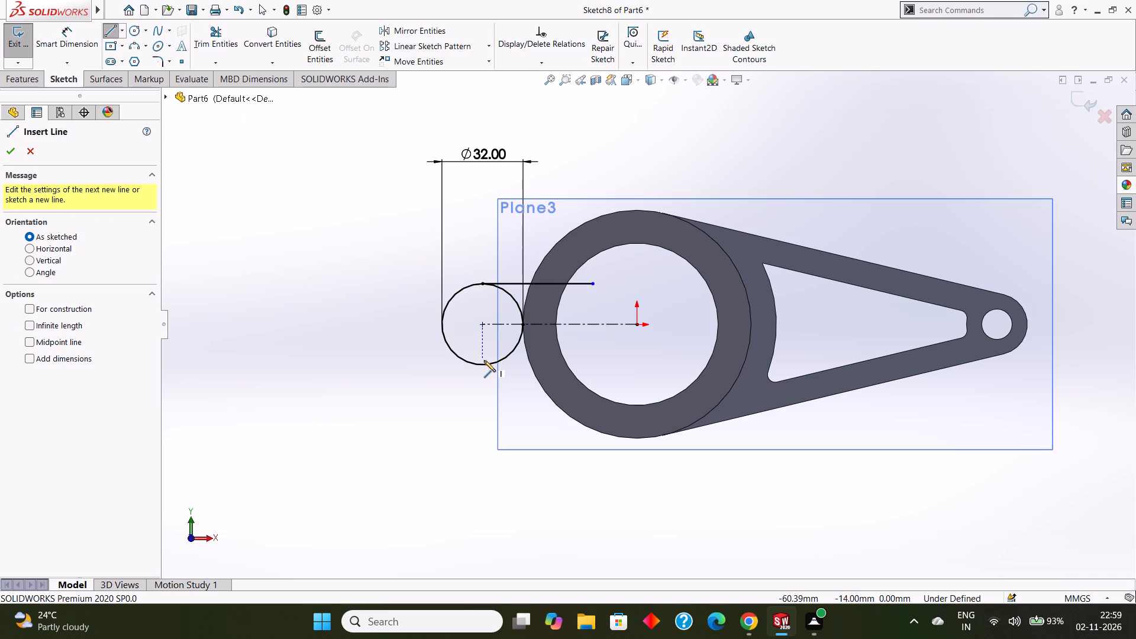
click(482, 365)
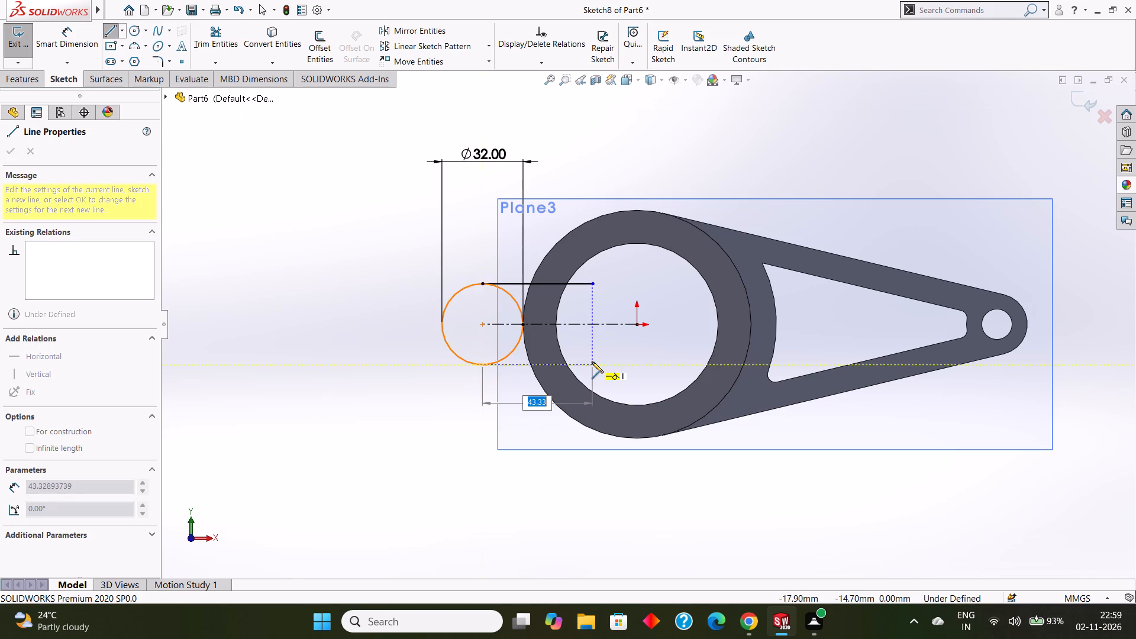
click(592, 362)
key(Escape)
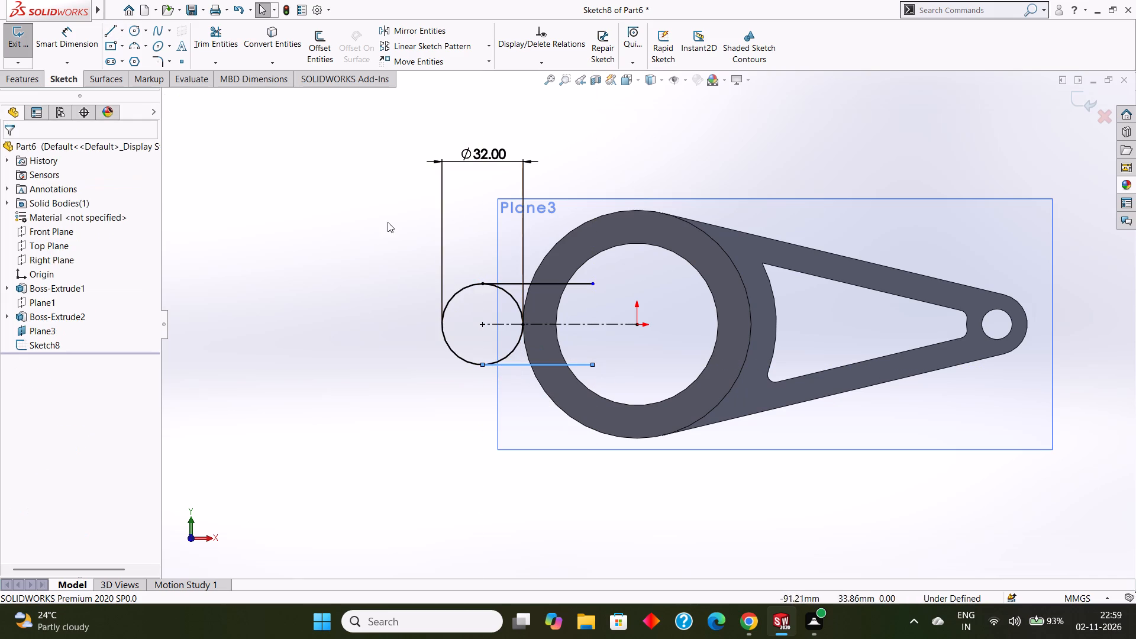
key(Escape)
Sketch a circle centred on the origin over the cylinder's bore edge and dimension its diameter at 64 mm.
click(133, 28)
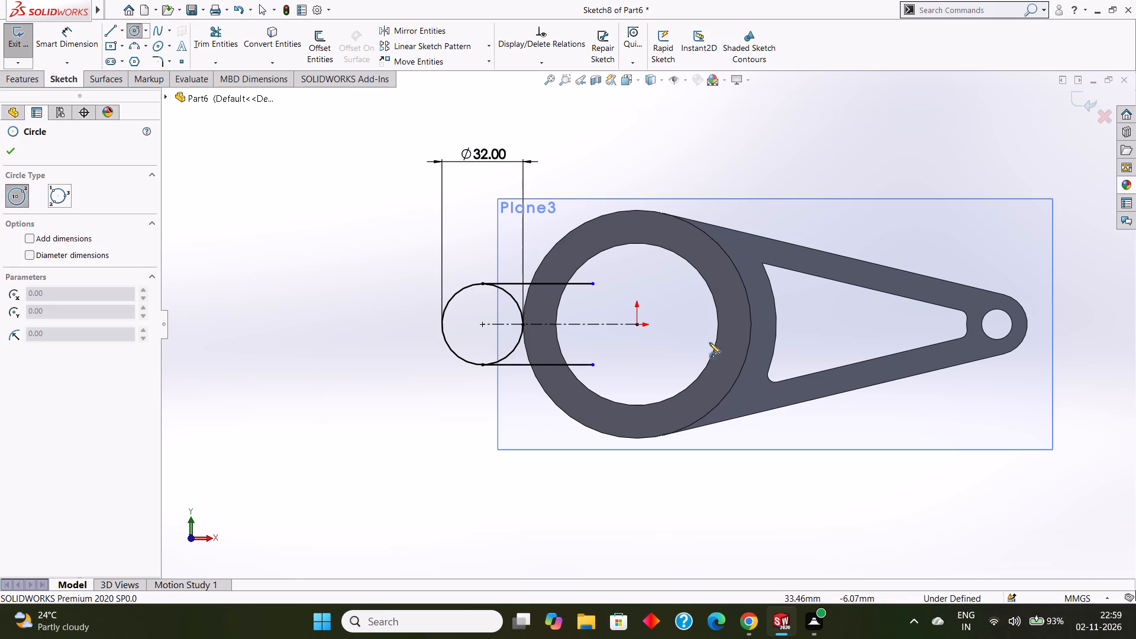
drag(635, 325, 705, 377)
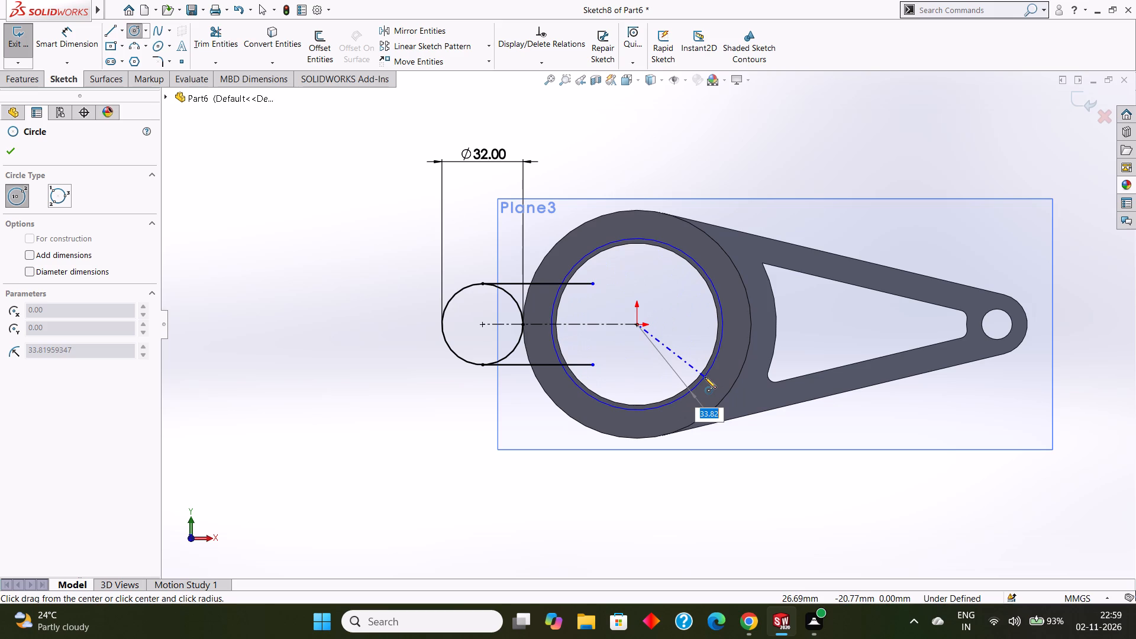
drag(705, 377, 702, 376)
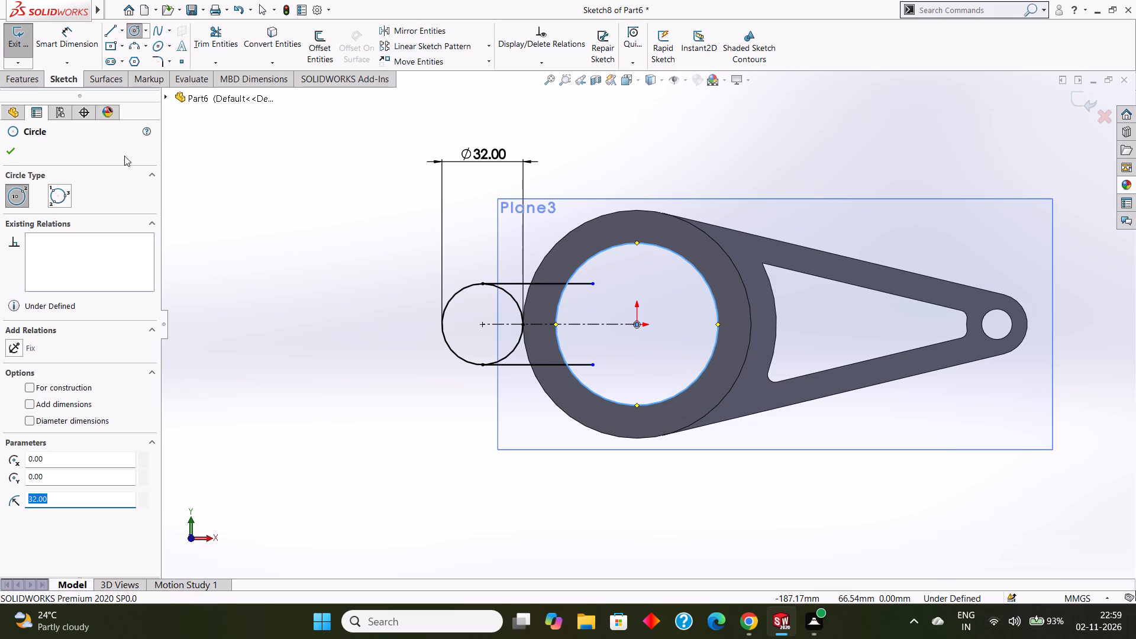
click(6, 153)
click(69, 33)
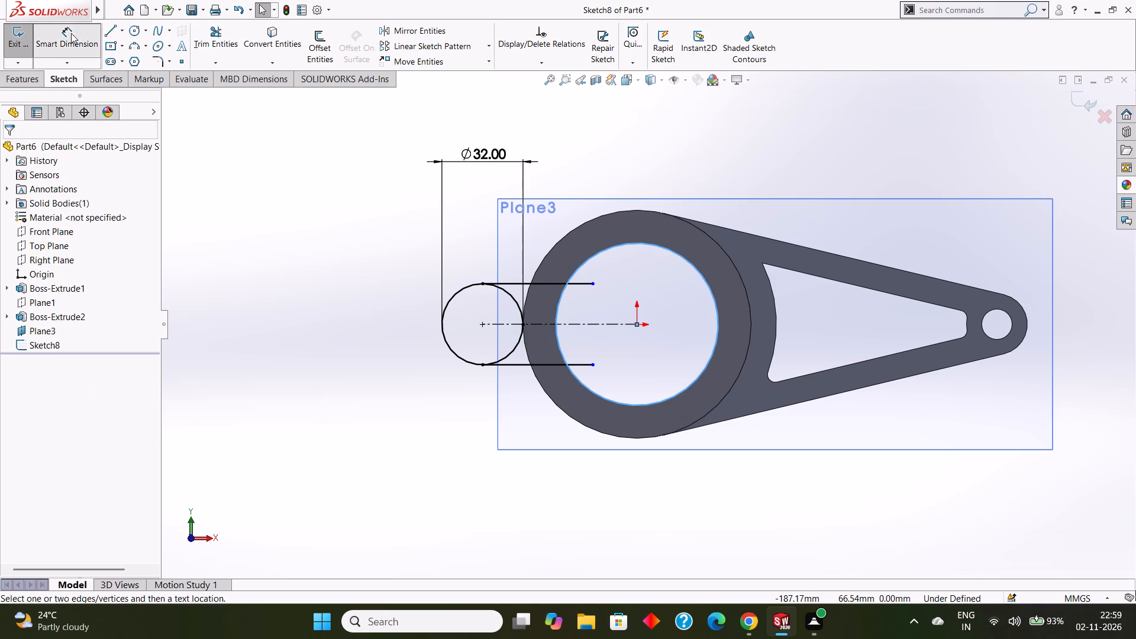
click(676, 252)
click(659, 125)
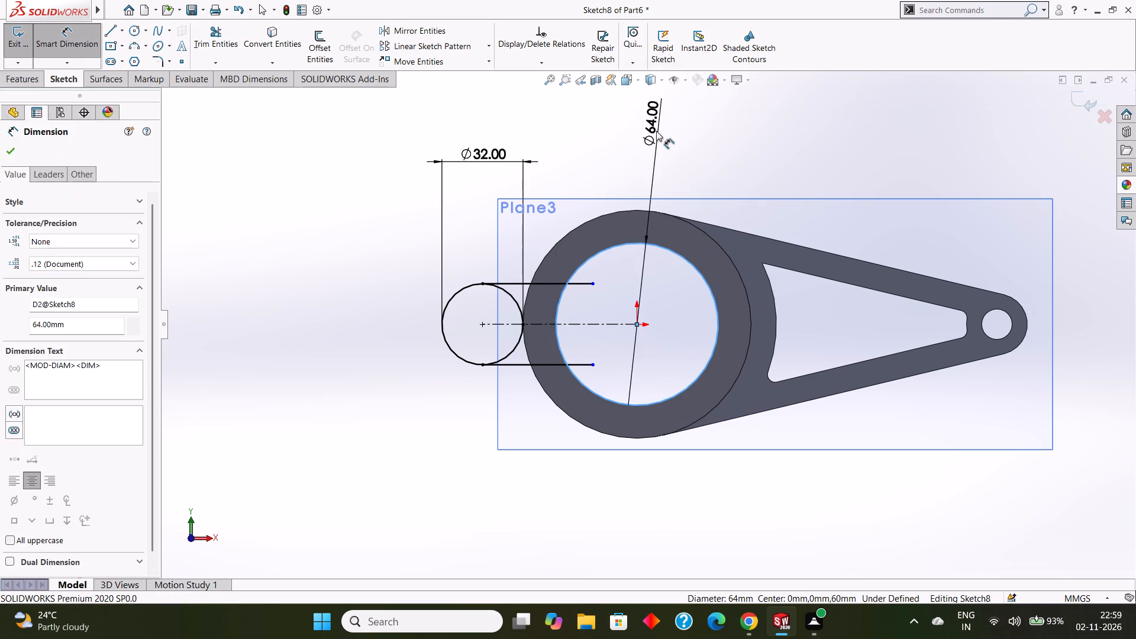
click(609, 108)
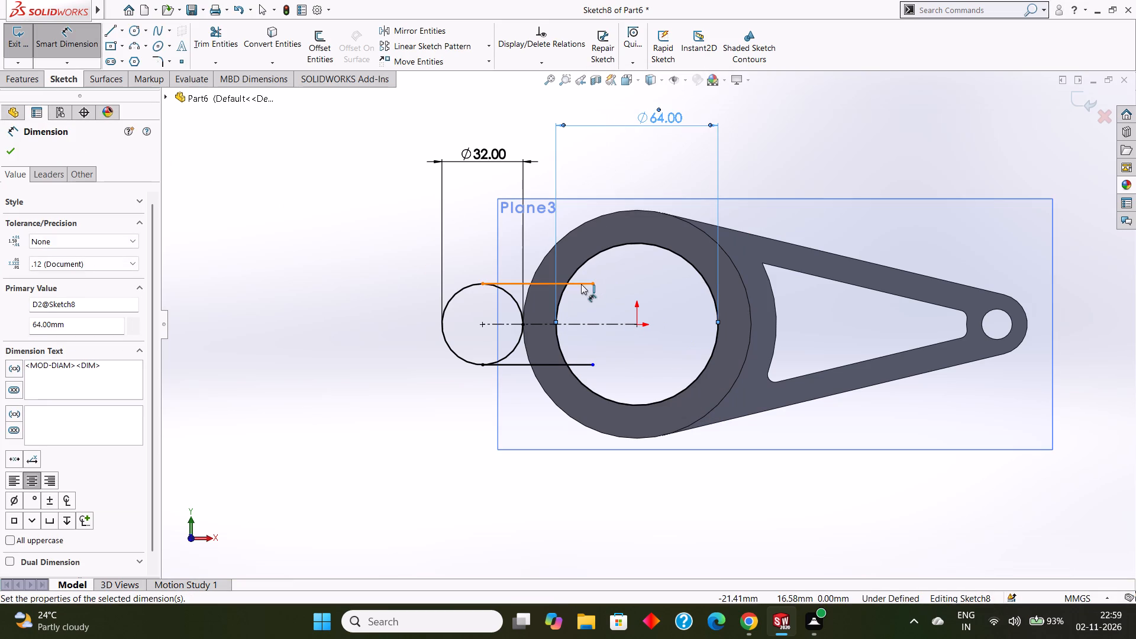
Trim off the ends of both horizontal lines inside the 64 mm circle.
click(214, 43)
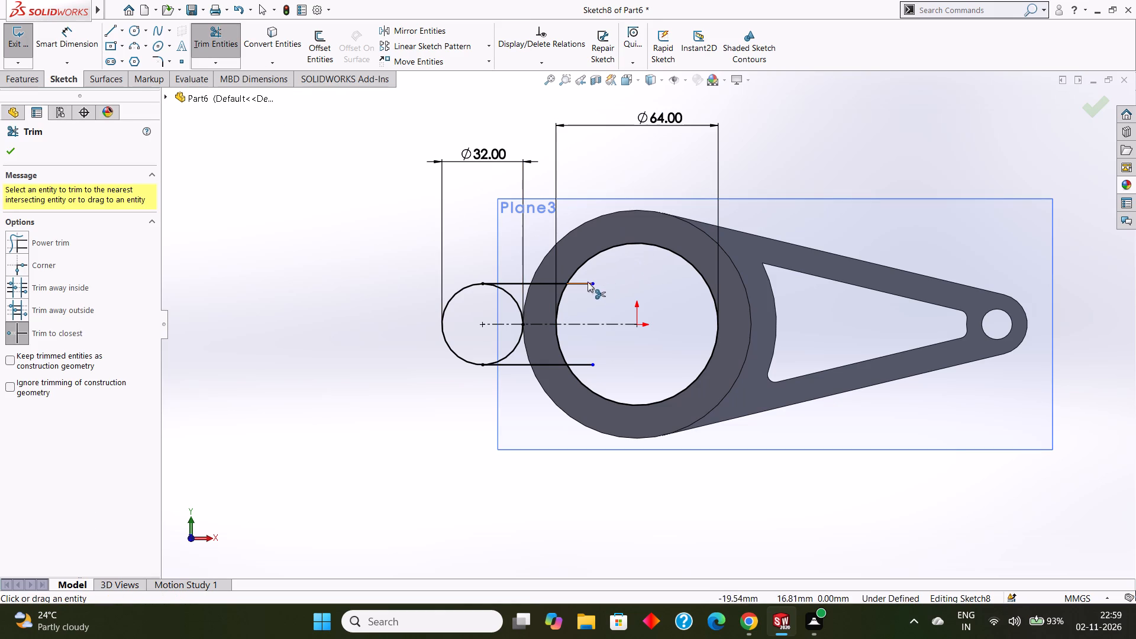
click(588, 282)
click(583, 362)
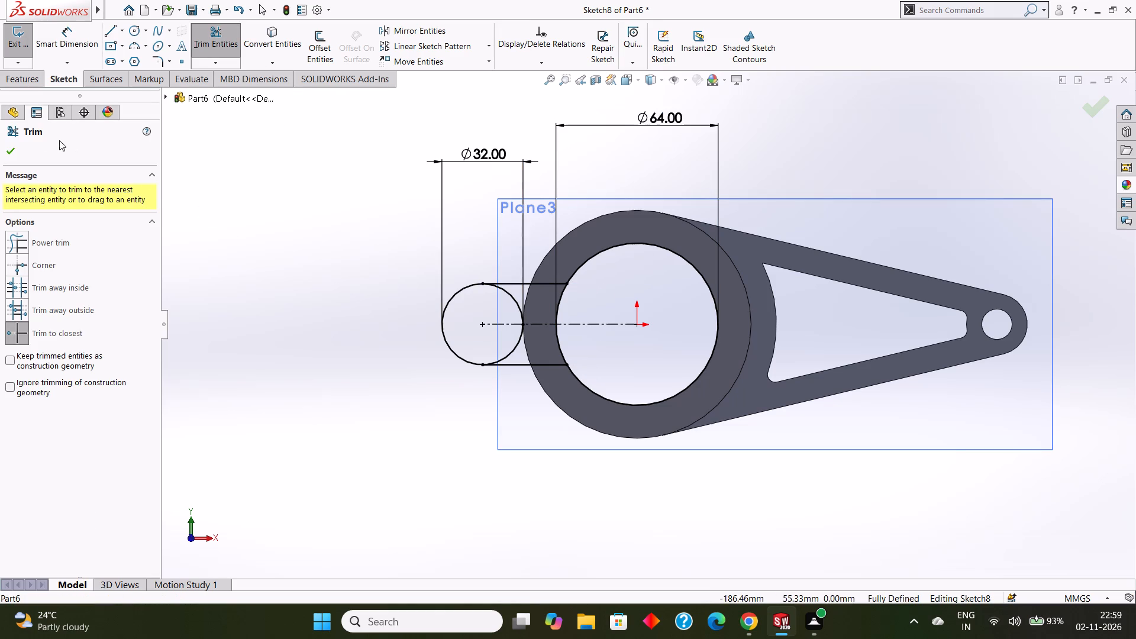
click(15, 148)
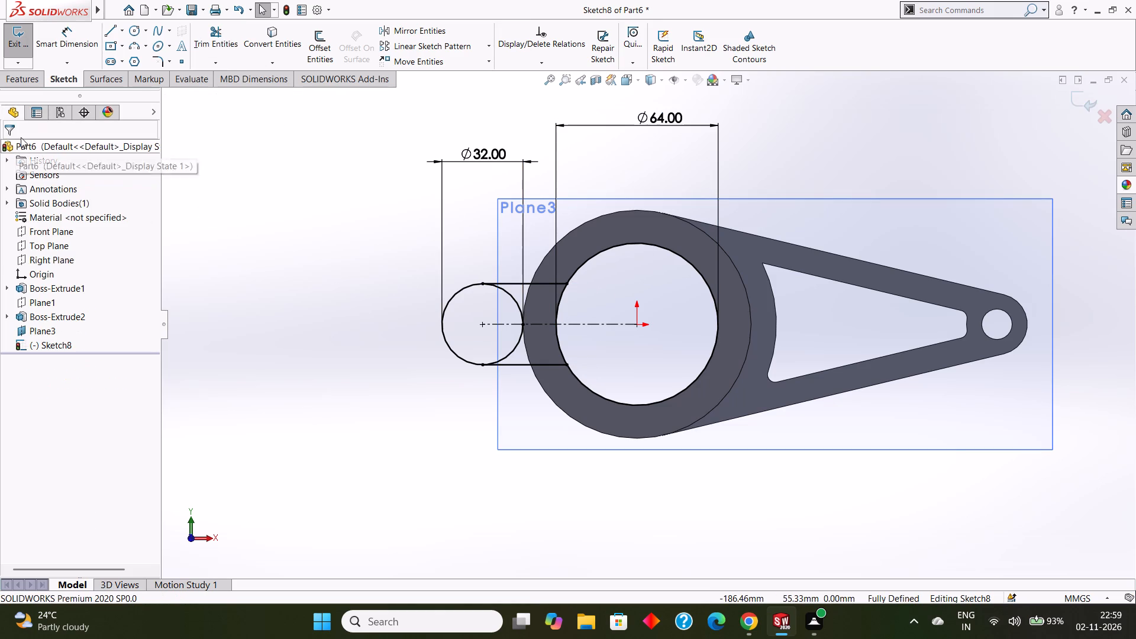
Trim away the 64 mm circle outside the two horizontal lines and the inner half of the 32 mm circle, leaving a closed lug outline.
drag(153, 51, 187, 46)
click(212, 41)
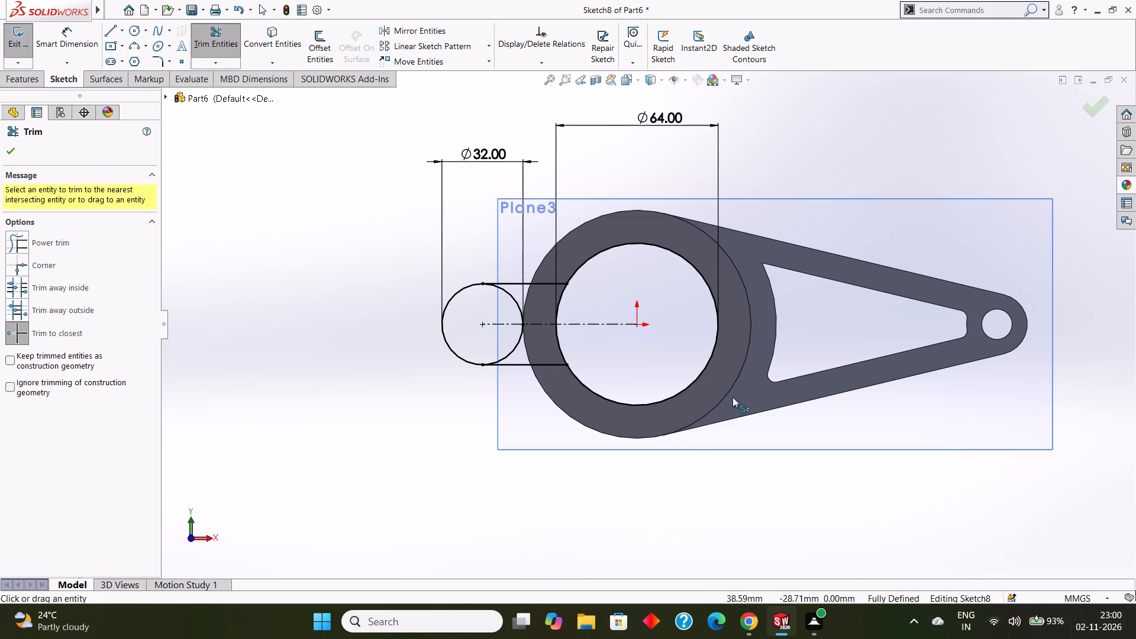
click(665, 251)
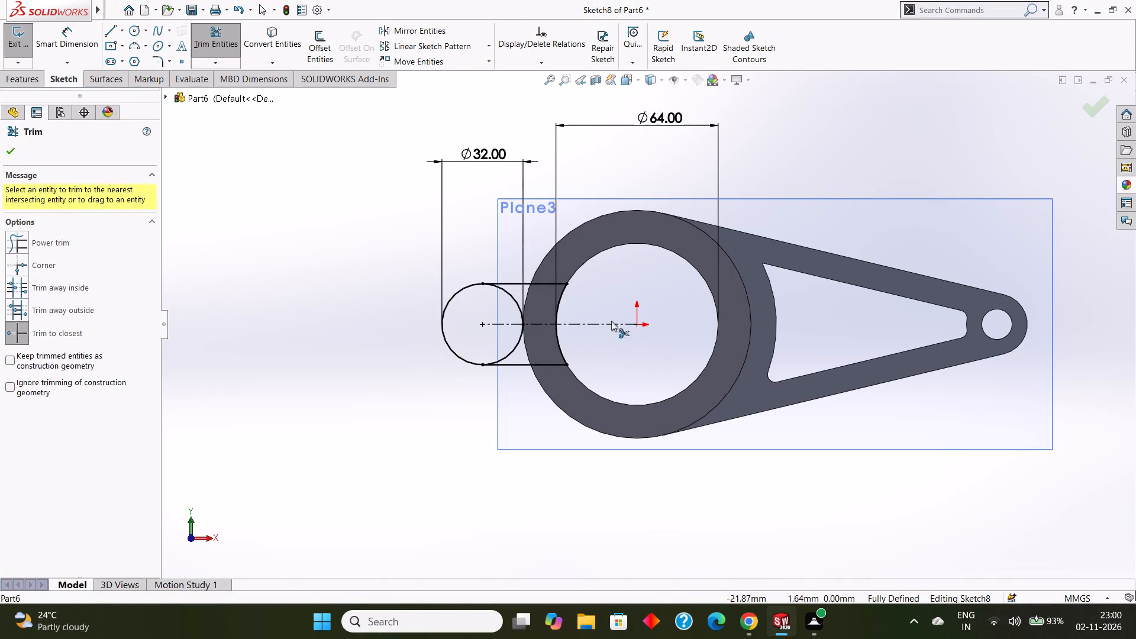
click(511, 299)
click(517, 344)
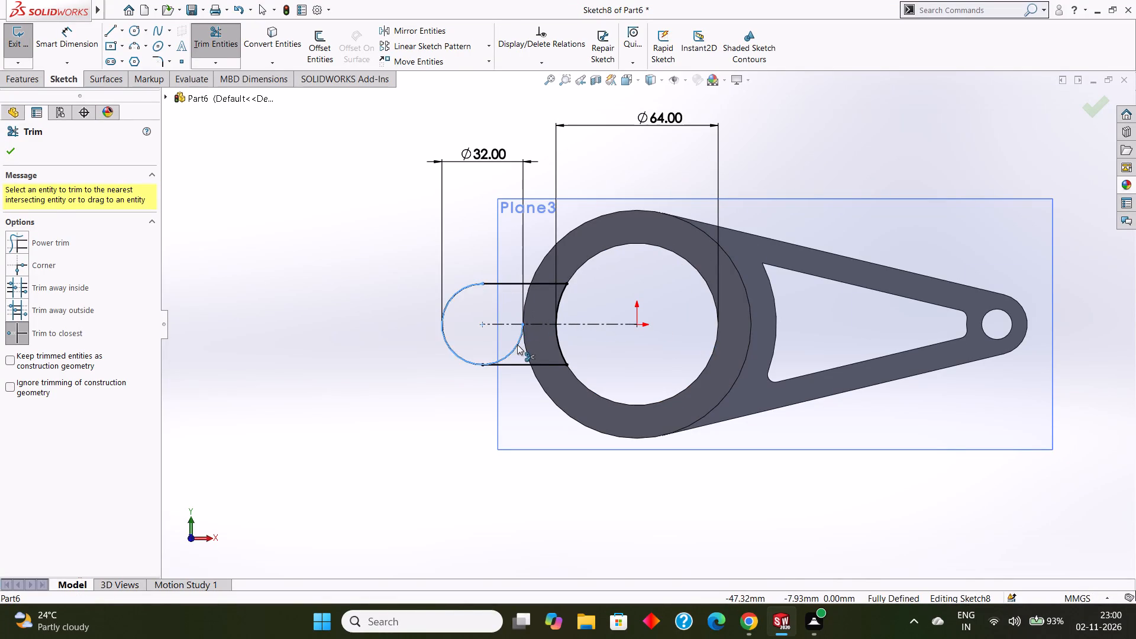
click(15, 148)
Dimension the horizontal distance from the origin to the upper endpoint of the lug's rounded end, accepting its current value.
click(54, 37)
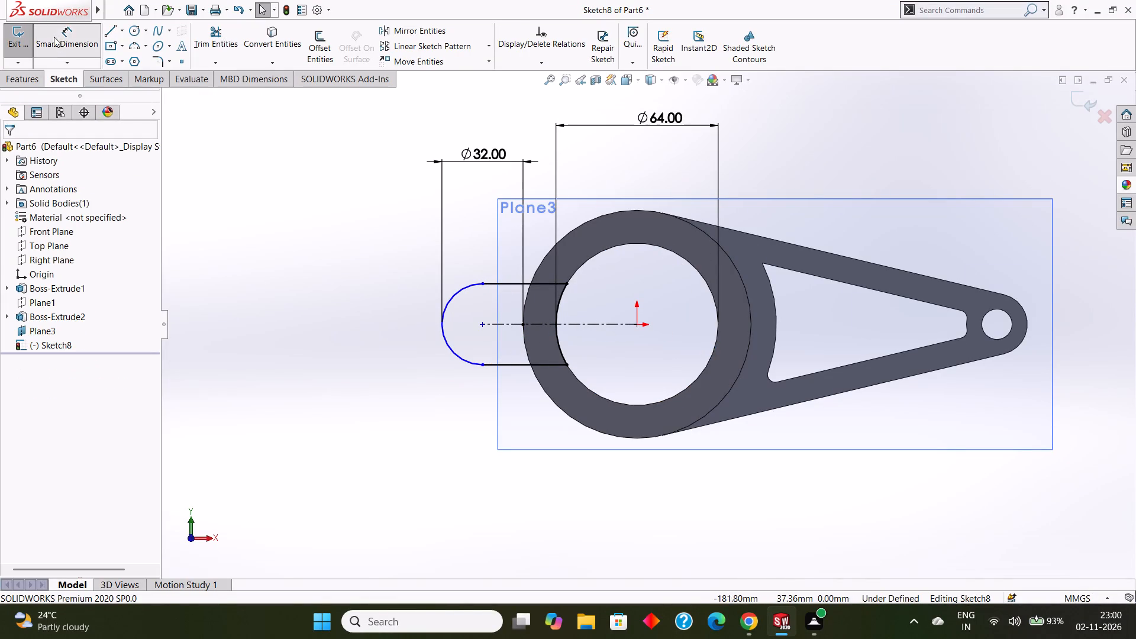
click(636, 327)
click(481, 284)
click(494, 253)
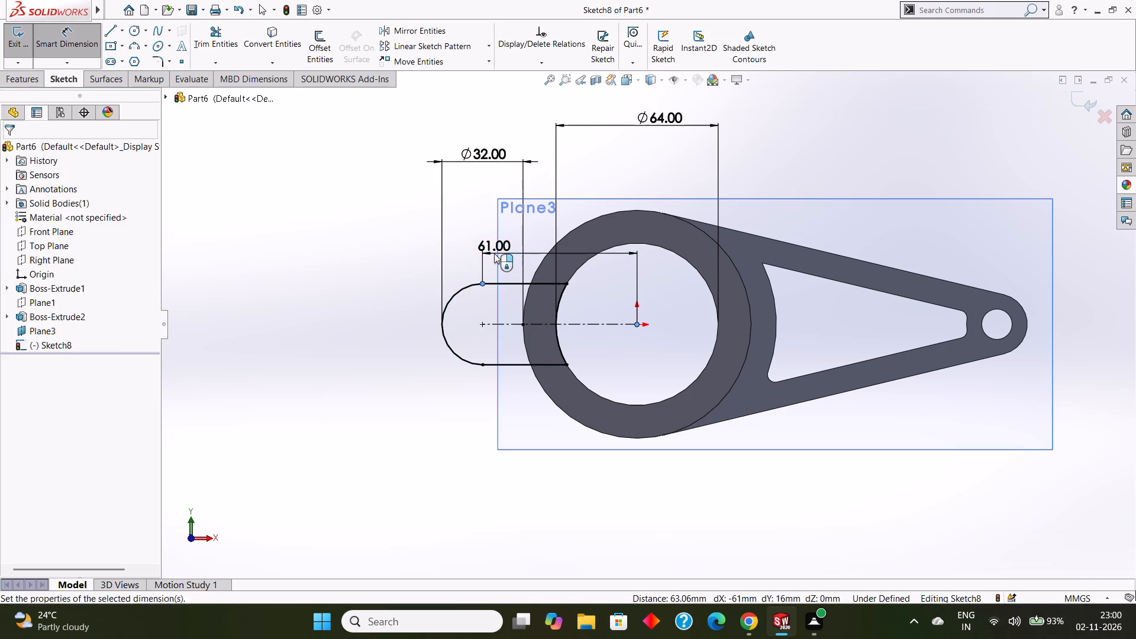
click(443, 230)
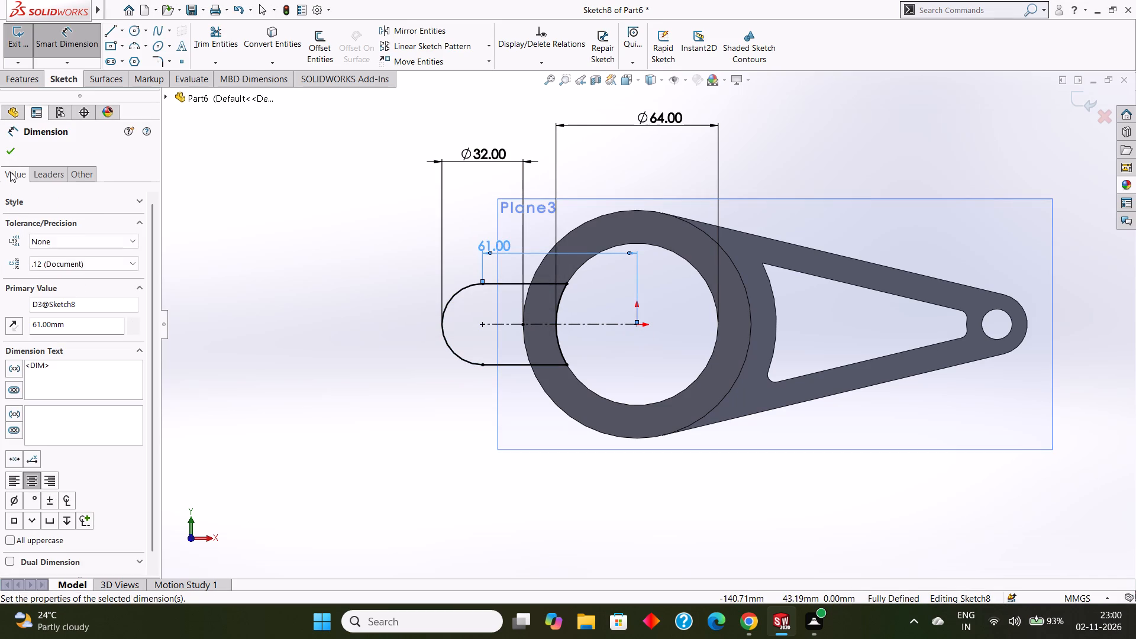
click(10, 153)
Extrude the lug profile 16 mm blind with the direction reversed, down from Plane3 alongside the cylinder, merging it with the body.
click(24, 76)
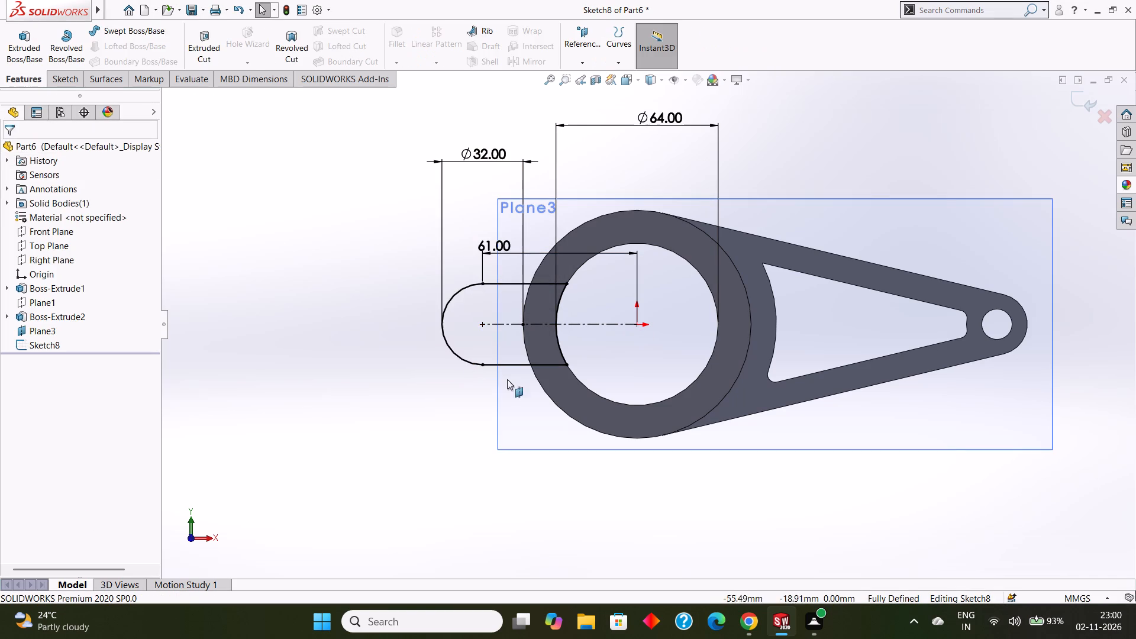
middle_drag(524, 394, 599, 280)
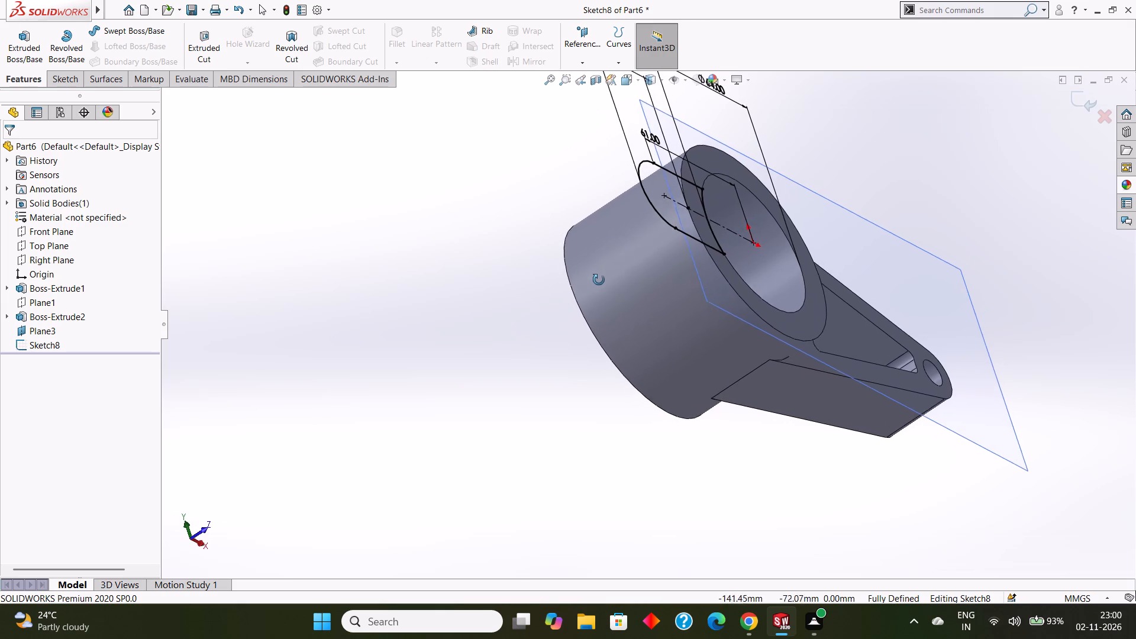
middle_drag(599, 280, 578, 272)
middle_drag(578, 272, 563, 263)
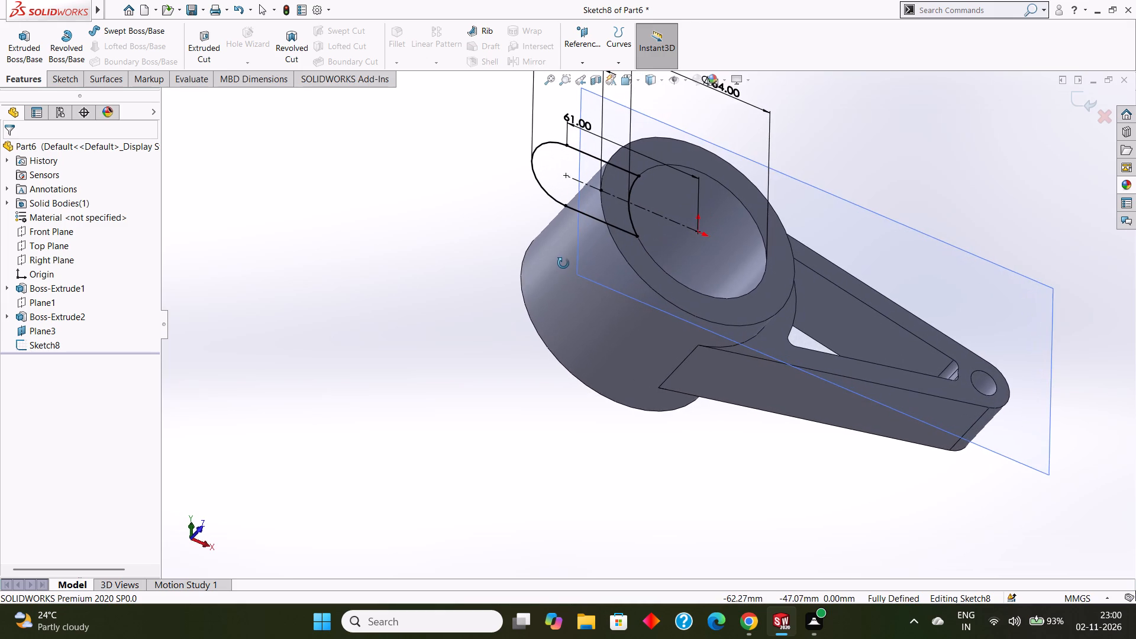
middle_drag(563, 263, 558, 253)
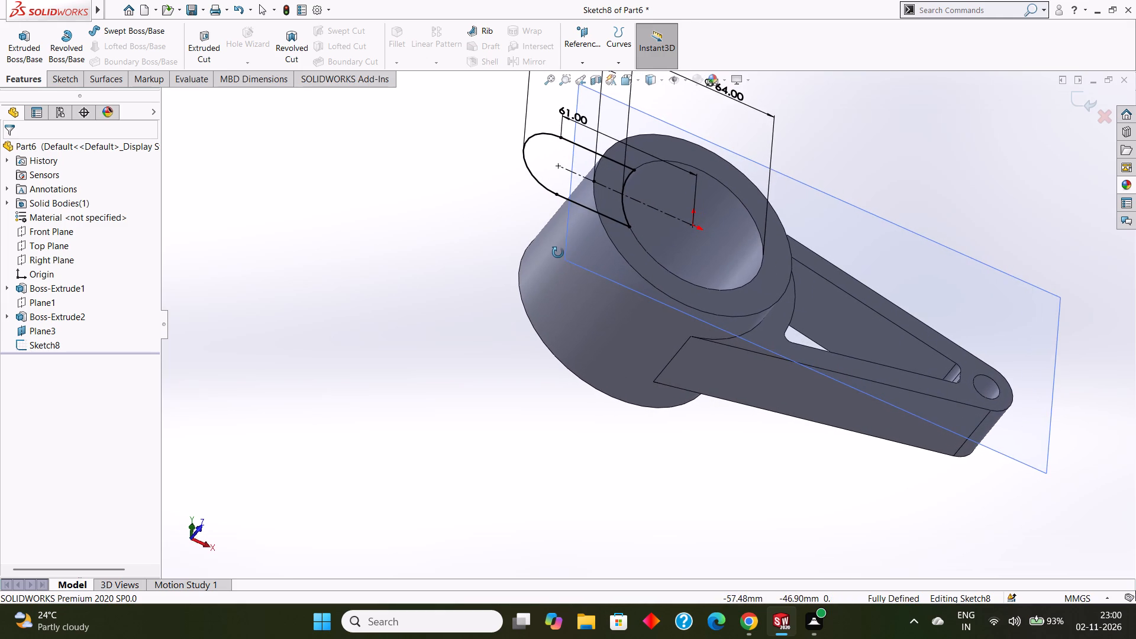
middle_drag(558, 253, 563, 305)
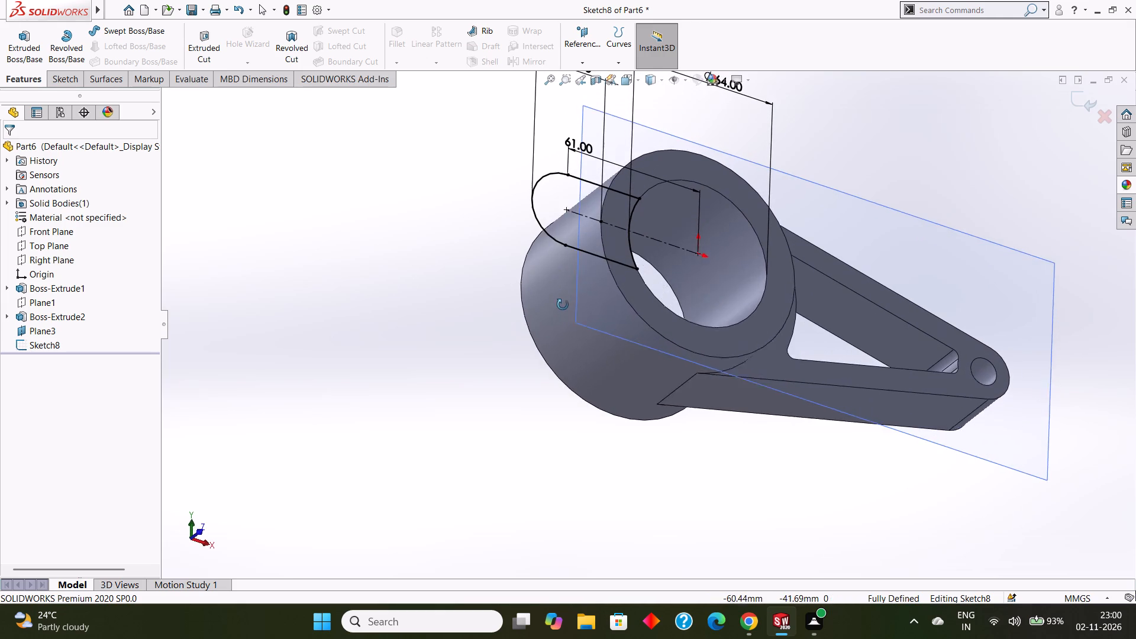
middle_drag(563, 305, 563, 306)
click(869, 237)
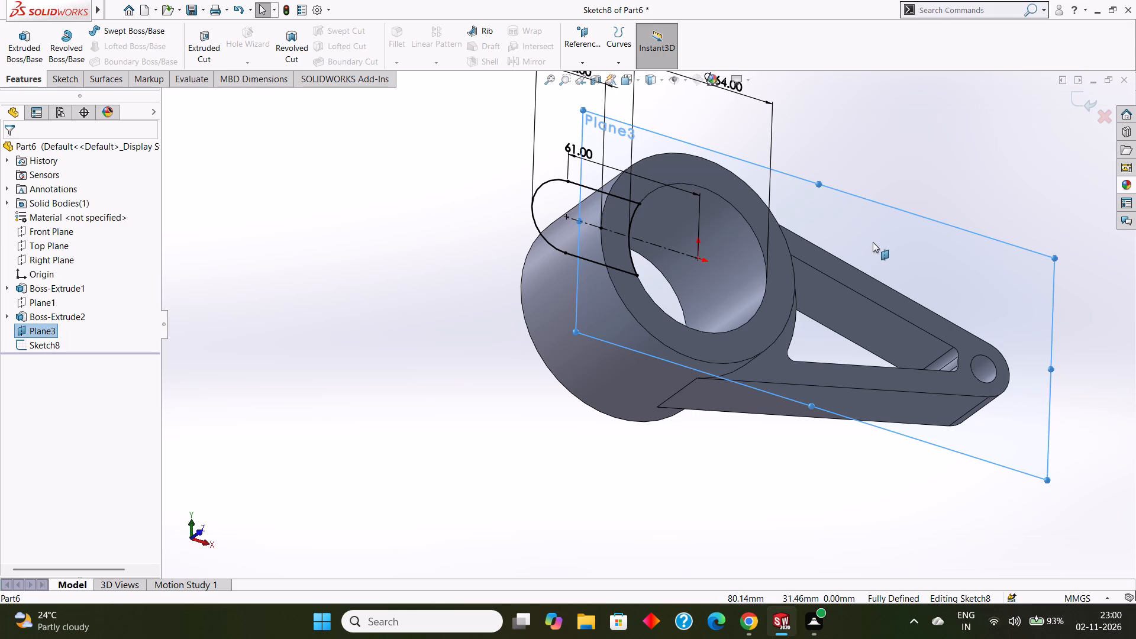
key(ctrl+8)
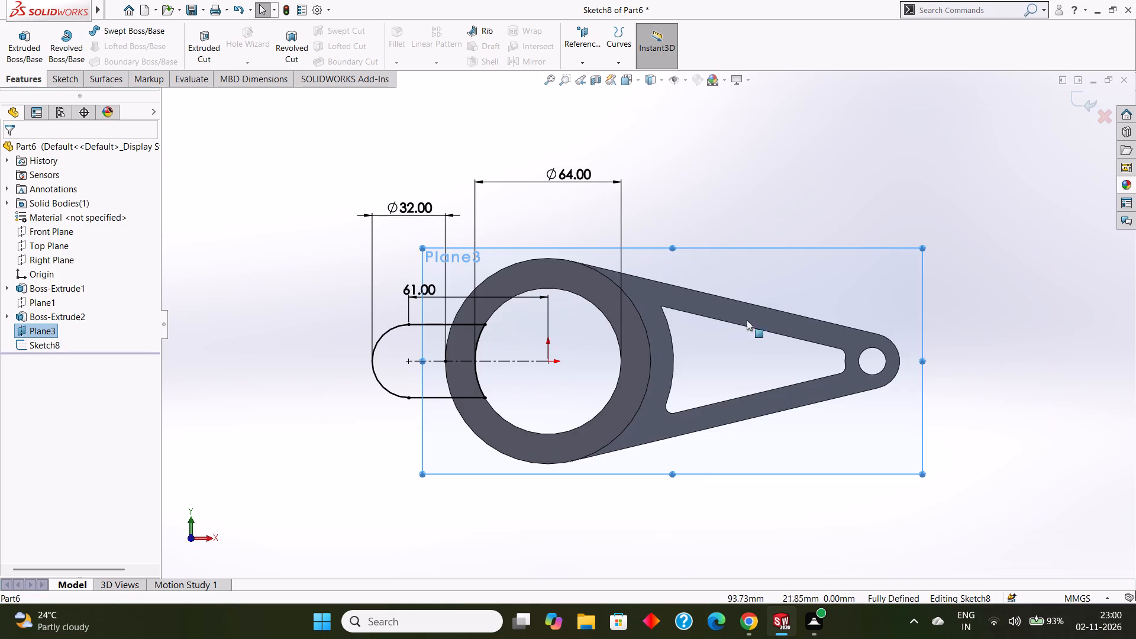
middle_drag(738, 325, 757, 281)
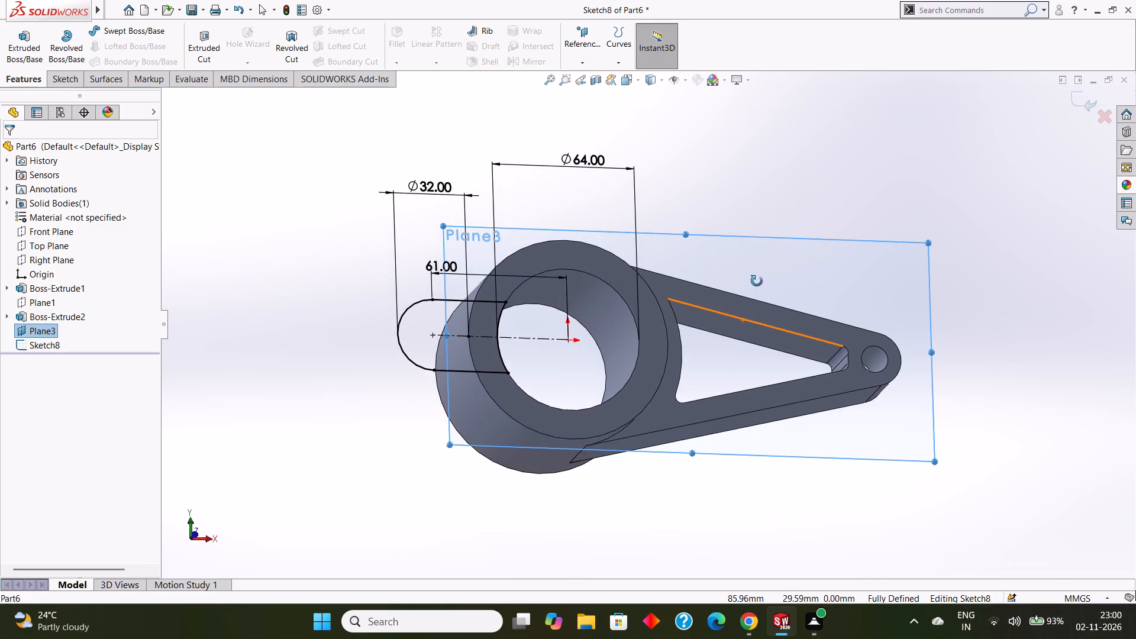
middle_drag(757, 281, 788, 178)
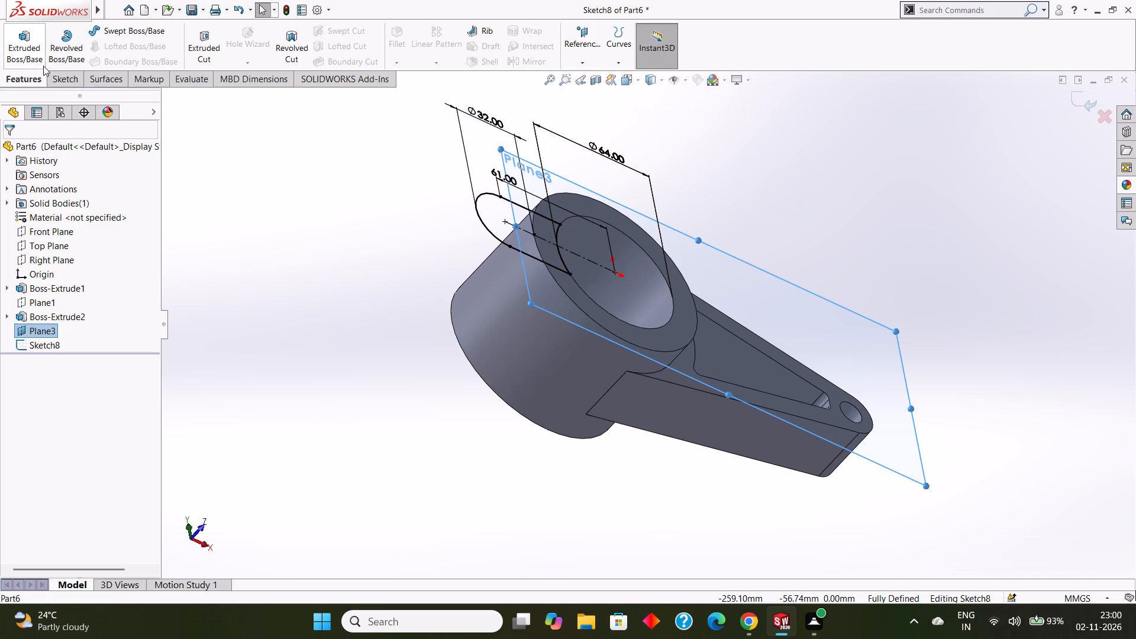
click(31, 51)
middle_drag(315, 204, 333, 190)
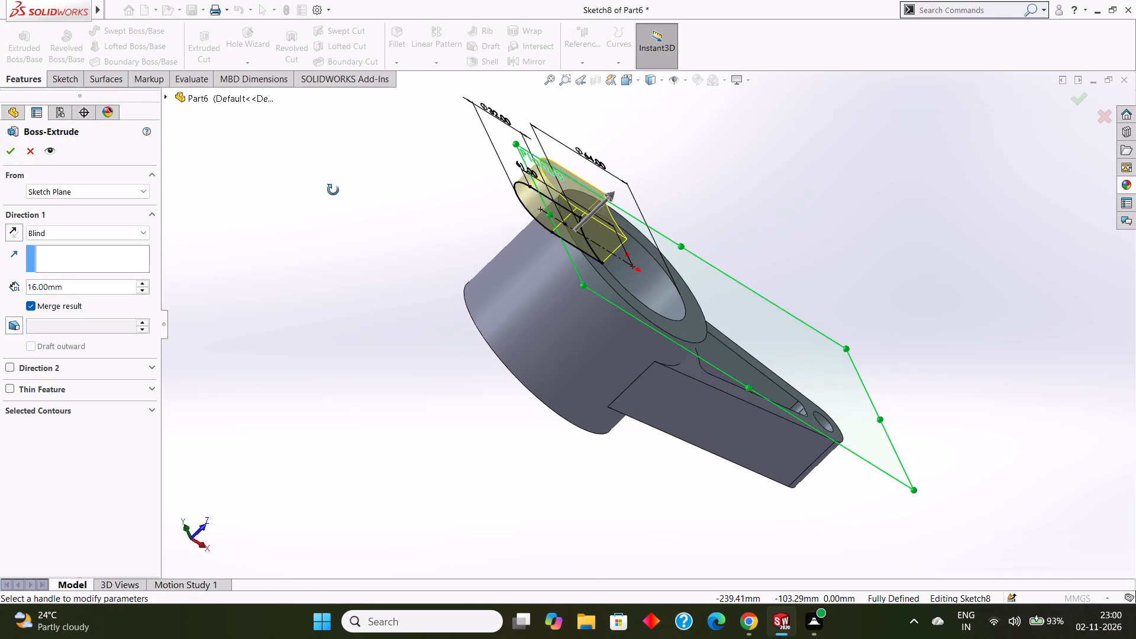
middle_drag(333, 190, 333, 189)
click(18, 237)
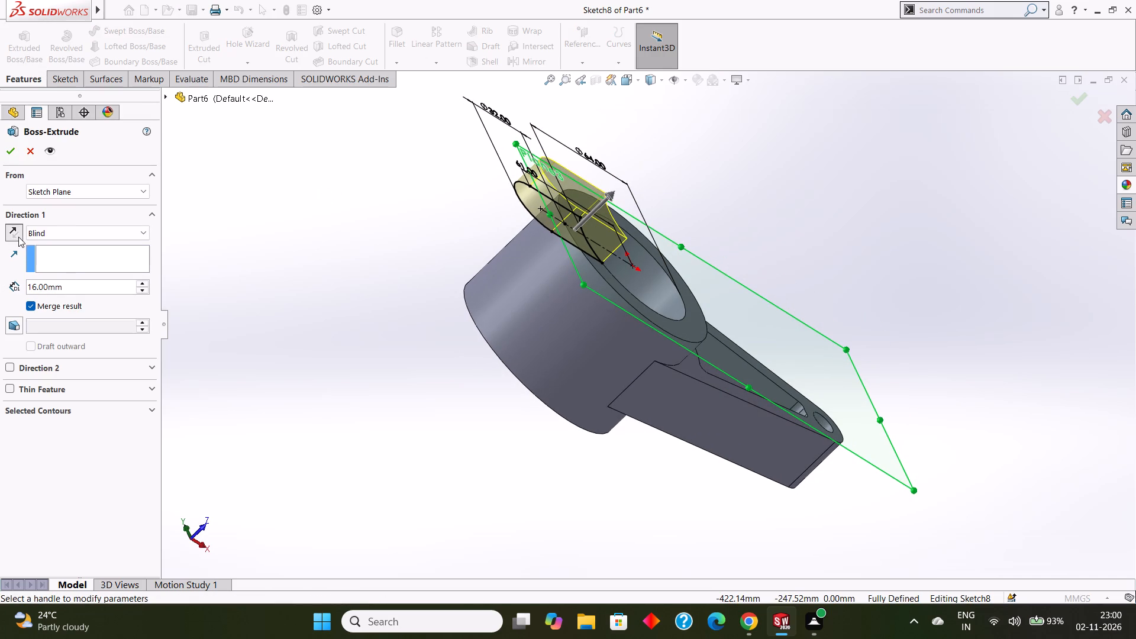
middle_drag(209, 240, 118, 270)
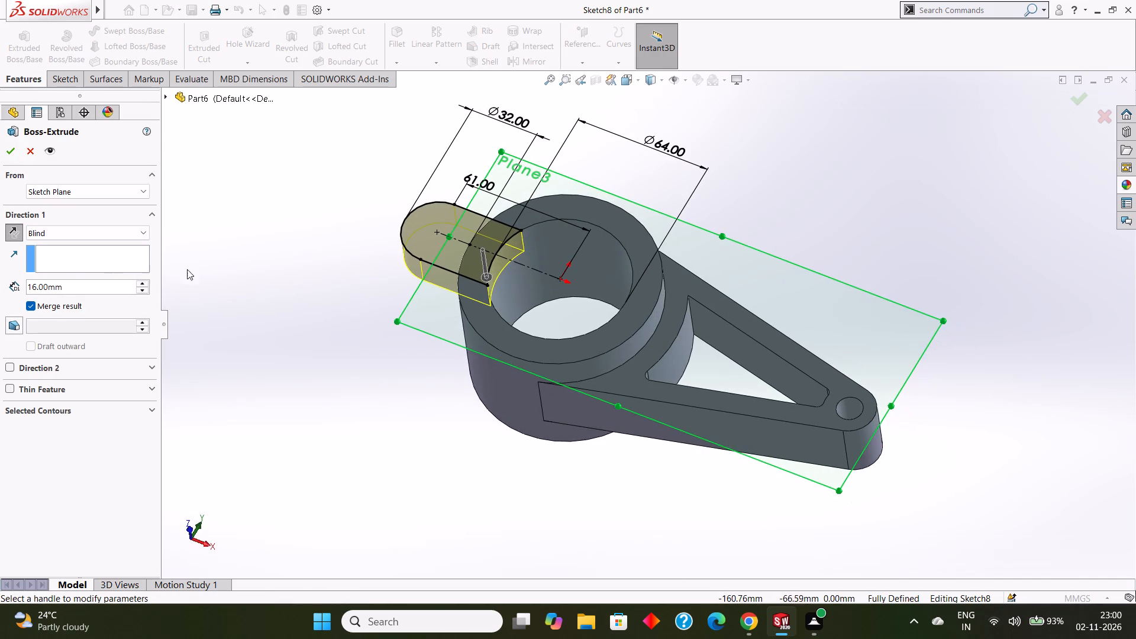
middle_drag(230, 277, 246, 181)
middle_drag(325, 220, 269, 205)
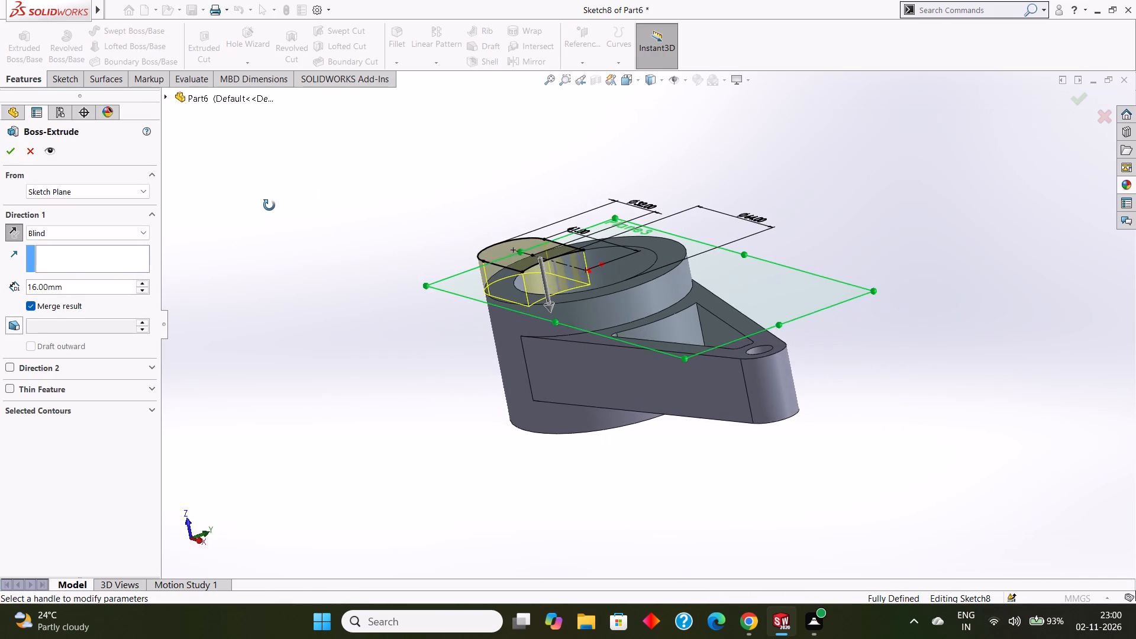
middle_drag(269, 205, 373, 190)
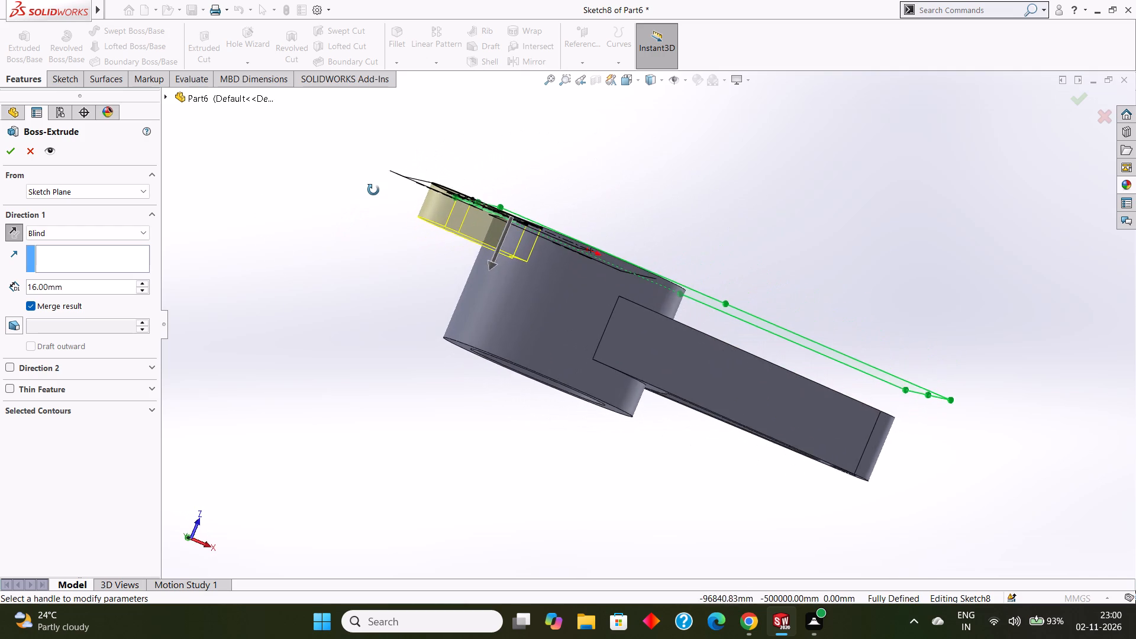
middle_drag(373, 190, 331, 191)
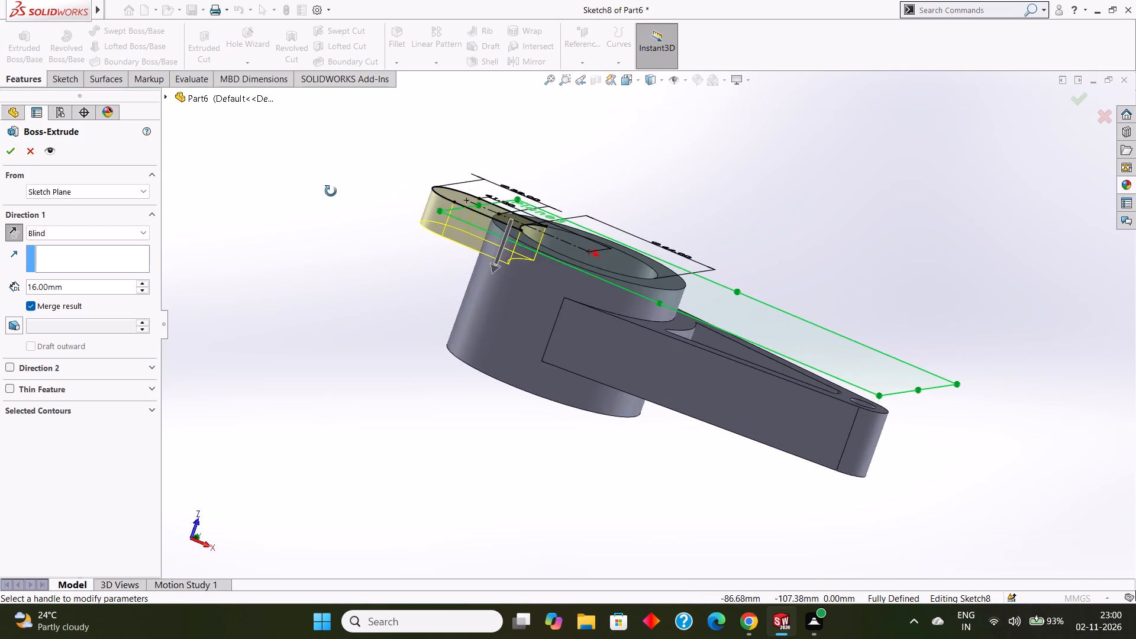
middle_drag(331, 191, 354, 187)
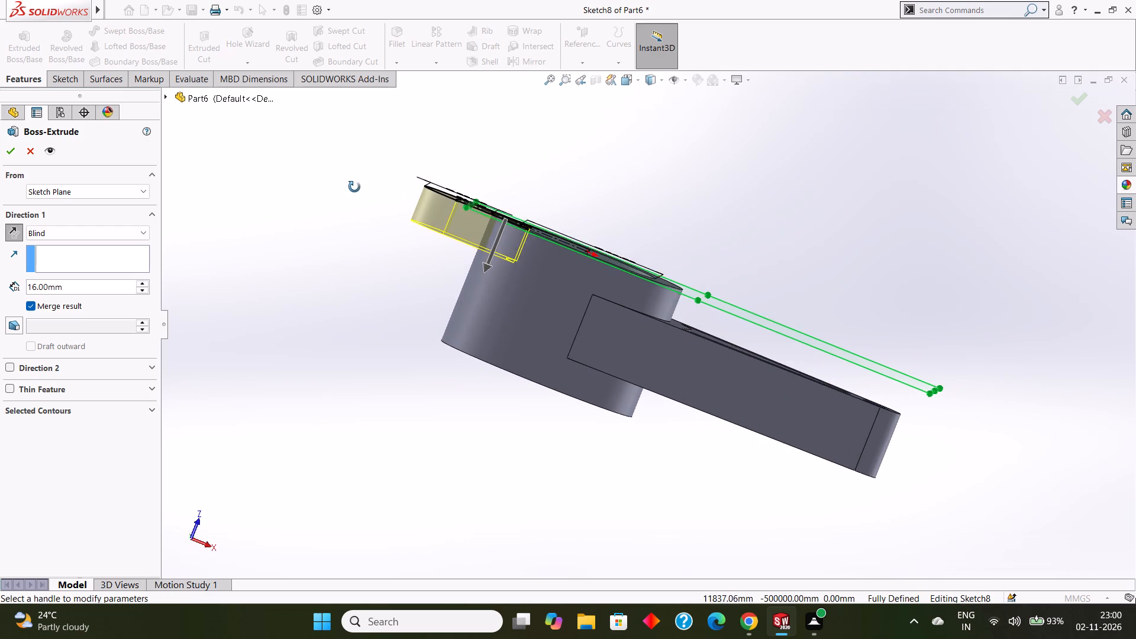
middle_drag(354, 187, 354, 185)
middle_drag(339, 226, 347, 215)
middle_drag(346, 228, 354, 220)
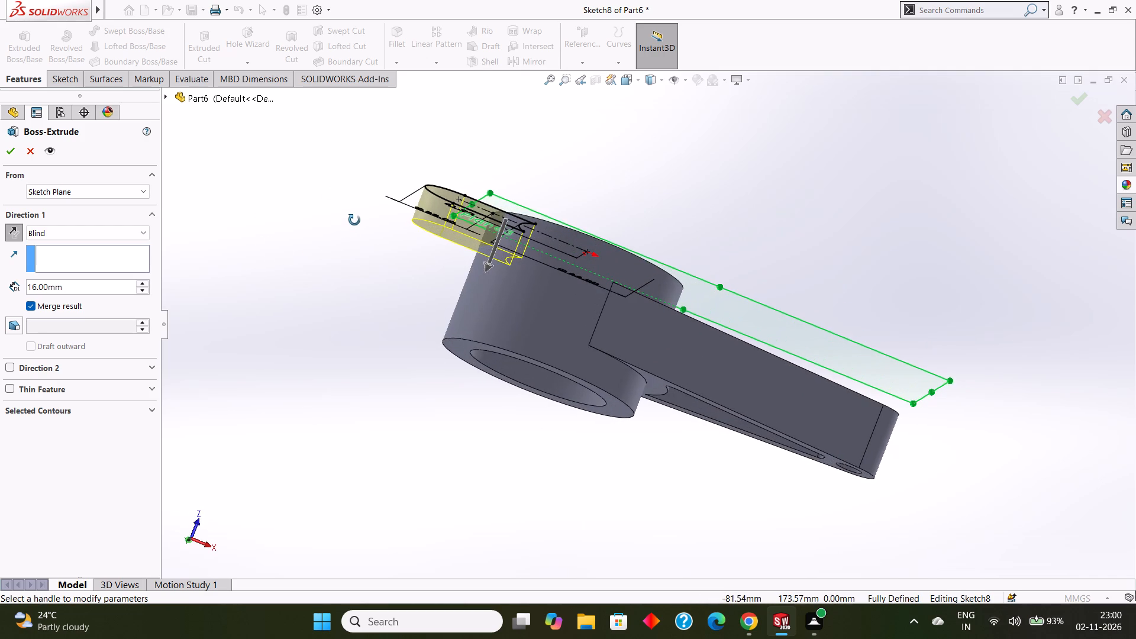
middle_drag(354, 220, 358, 224)
click(11, 148)
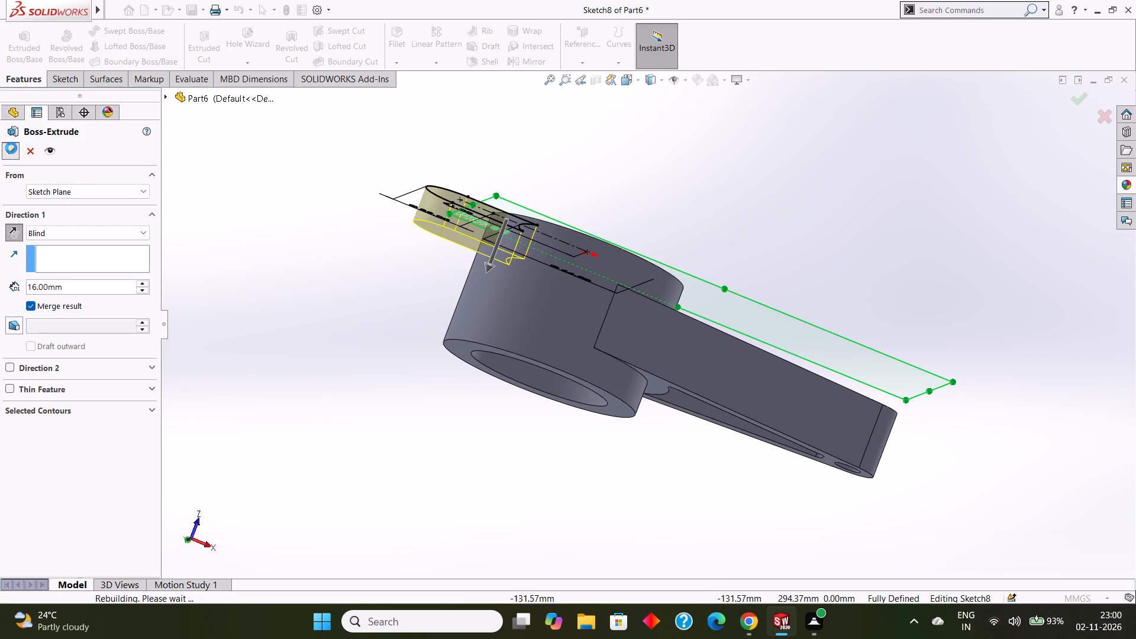
On a new Plane3 sketch, draw a circle of radius 7 mm centred on the lug's rounded end.
middle_drag(392, 220, 288, 318)
middle_drag(428, 306, 425, 334)
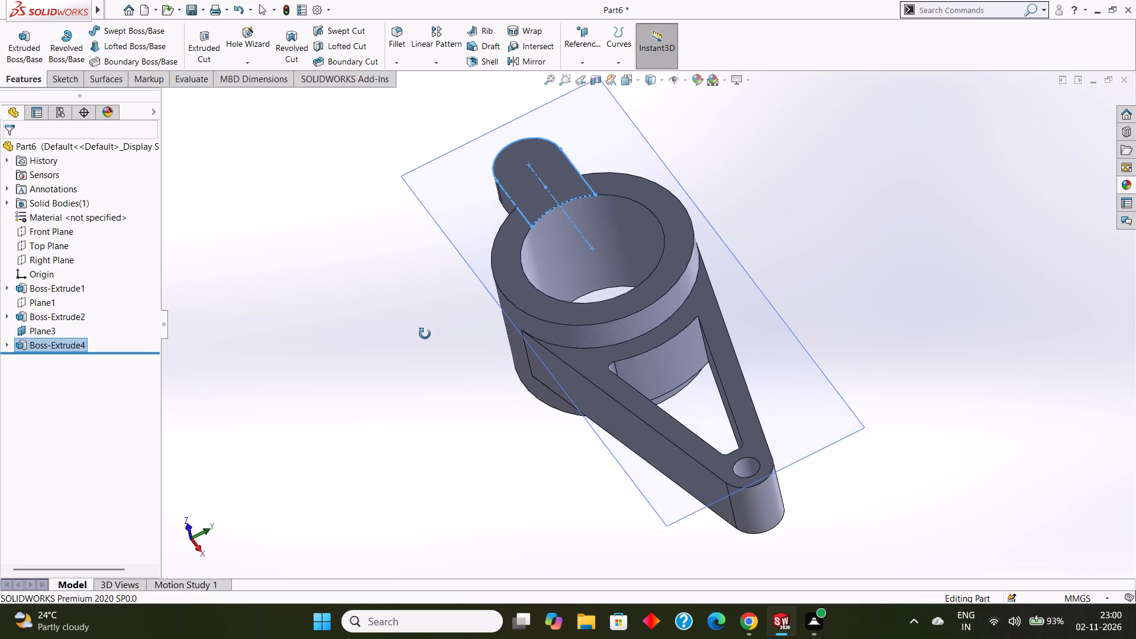
middle_drag(425, 334, 465, 267)
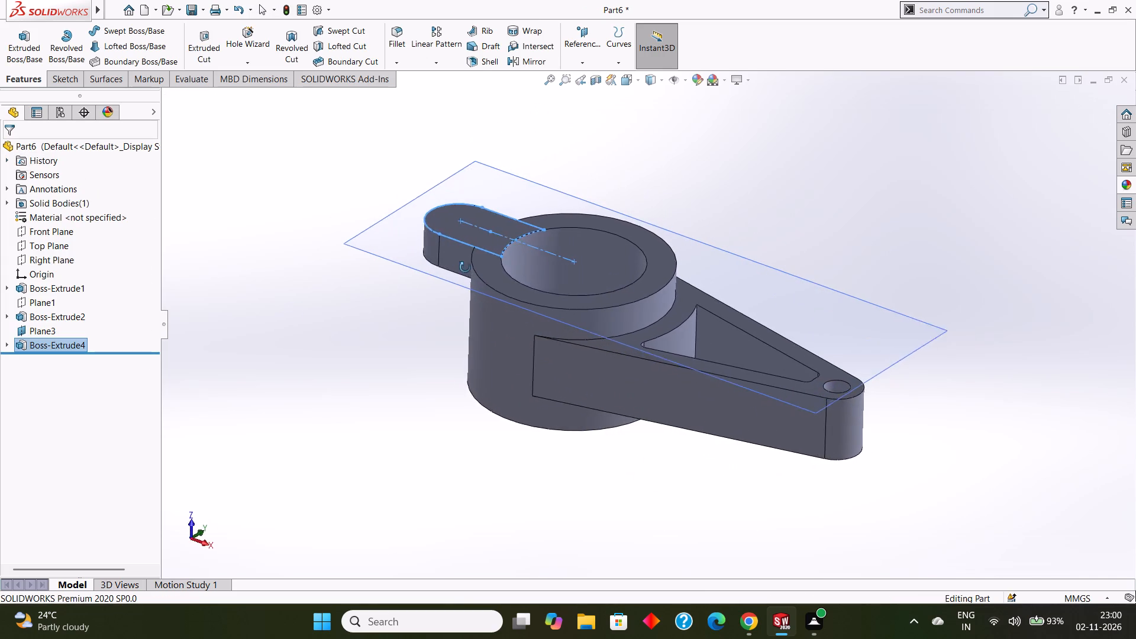
middle_drag(465, 267, 499, 312)
click(439, 208)
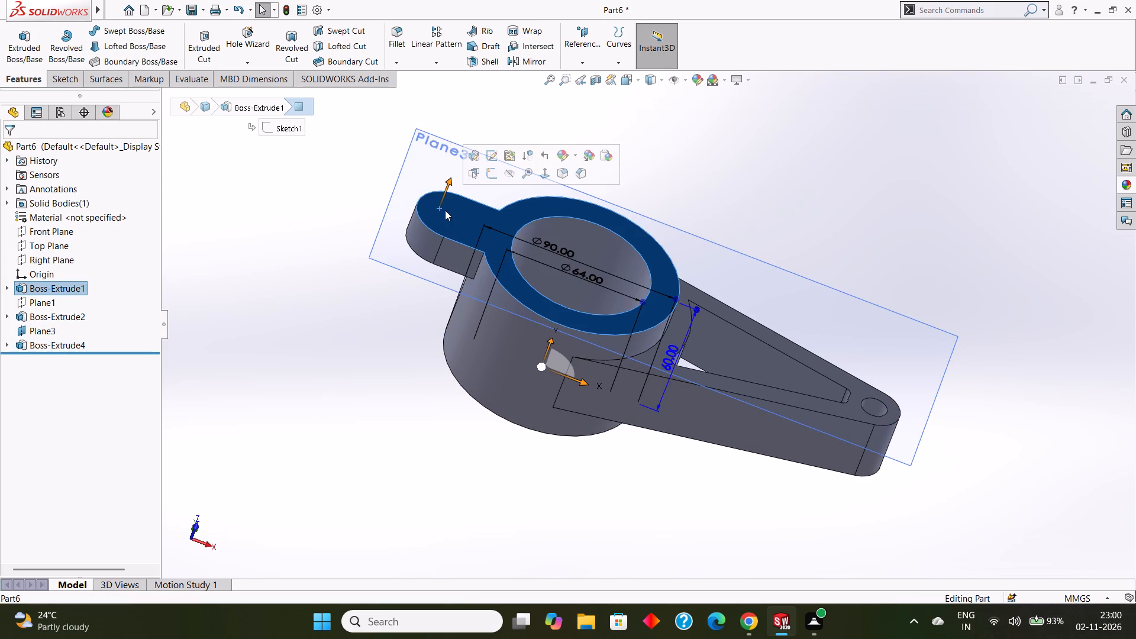
key(ctrl+8)
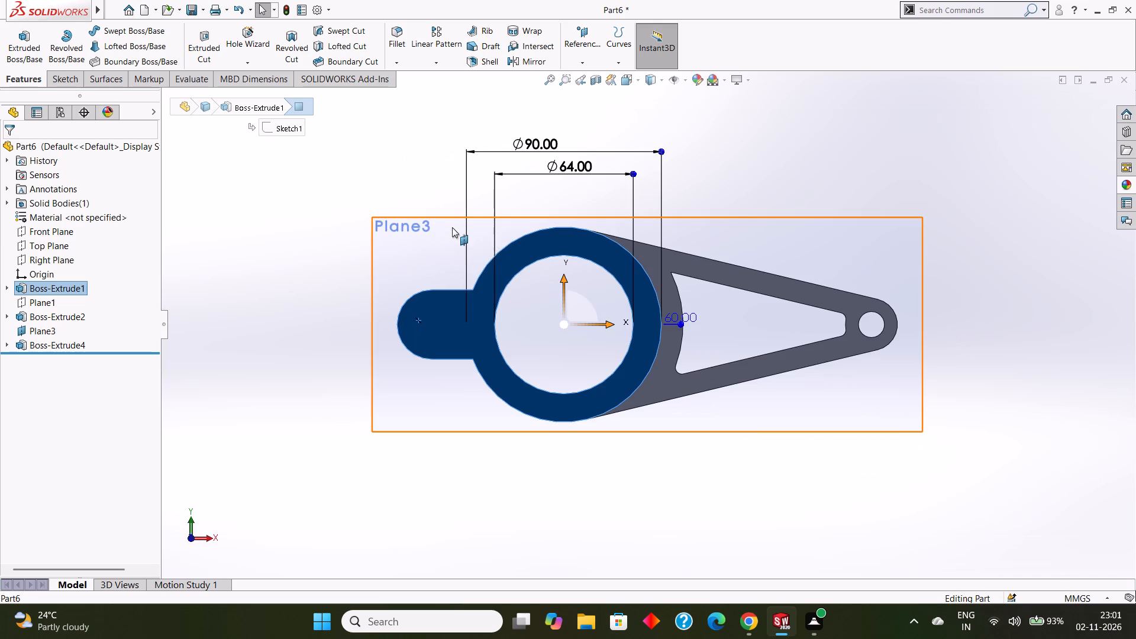
key(Escape)
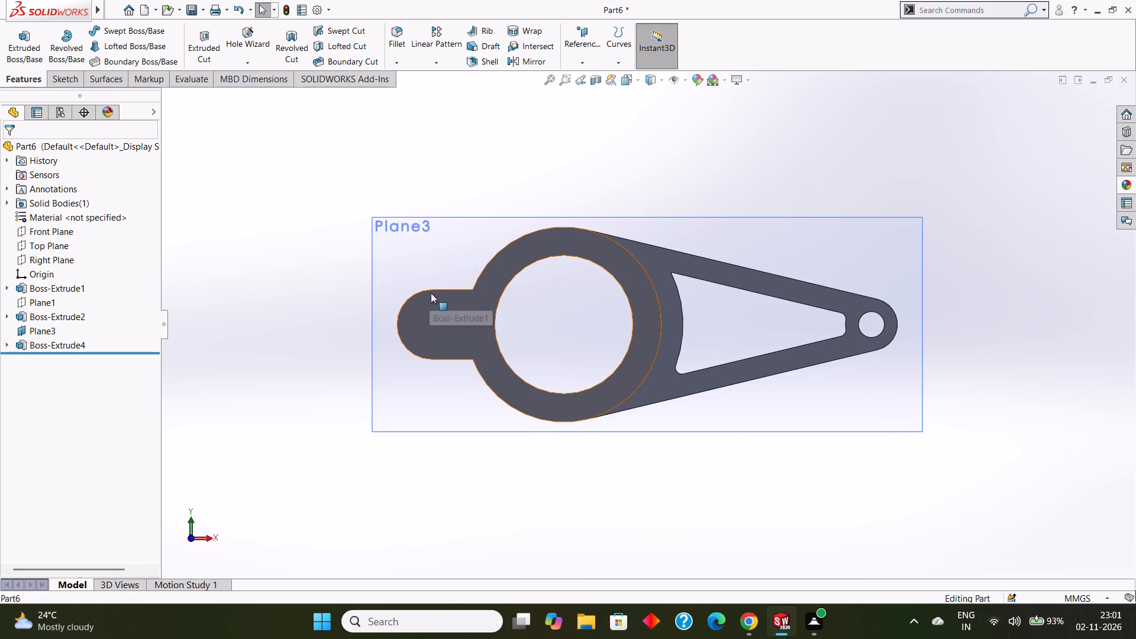
click(71, 81)
right_click(415, 240)
click(451, 222)
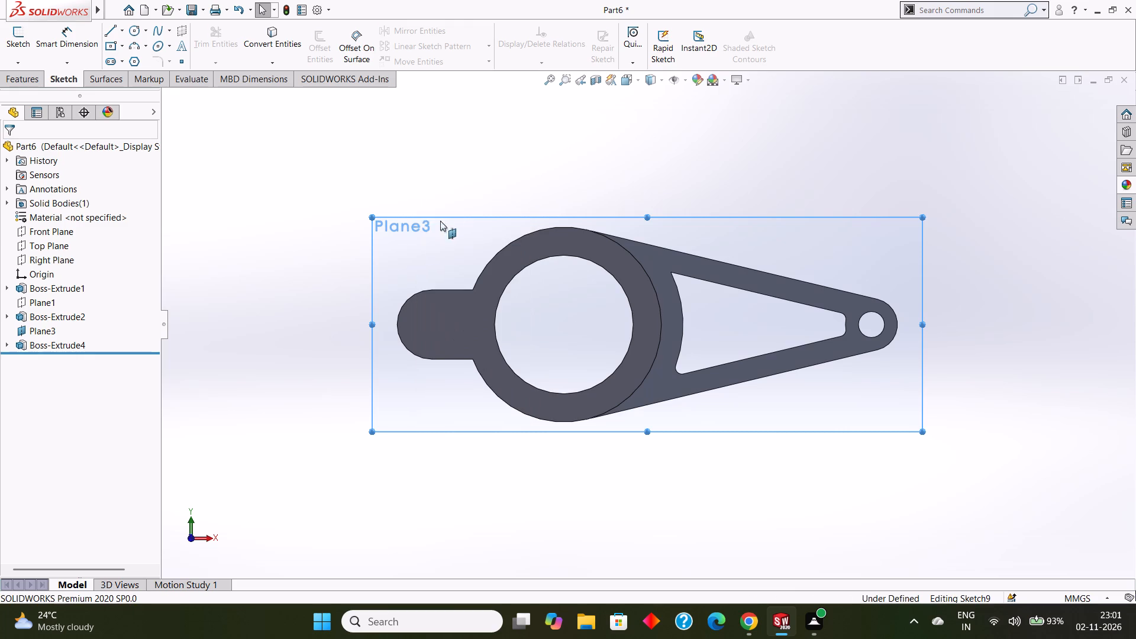
click(130, 31)
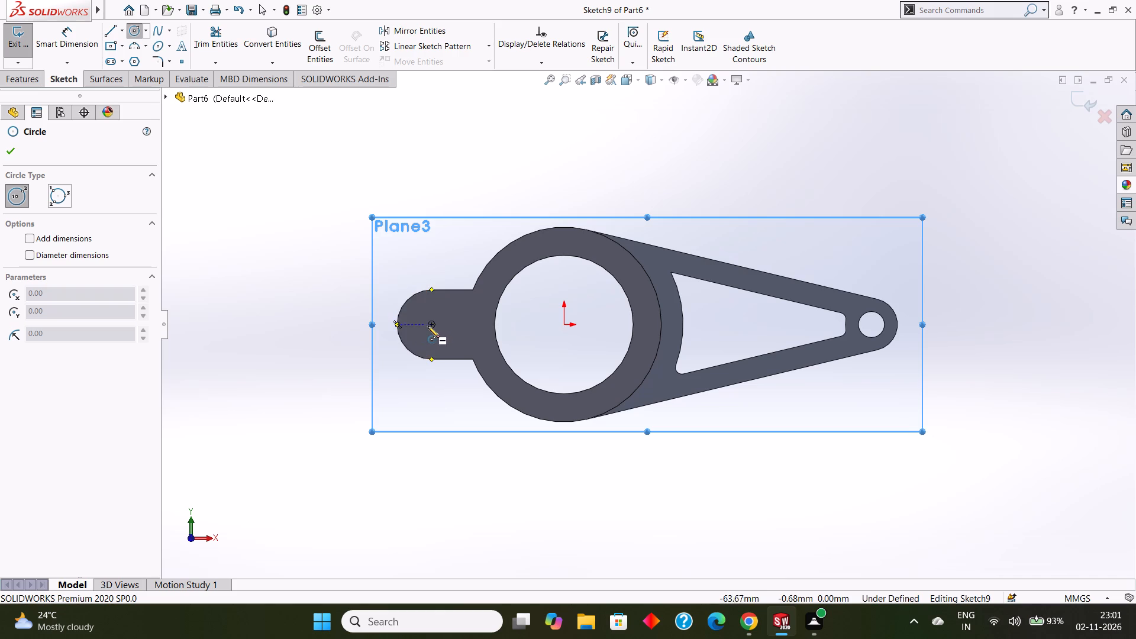
drag(433, 324, 443, 337)
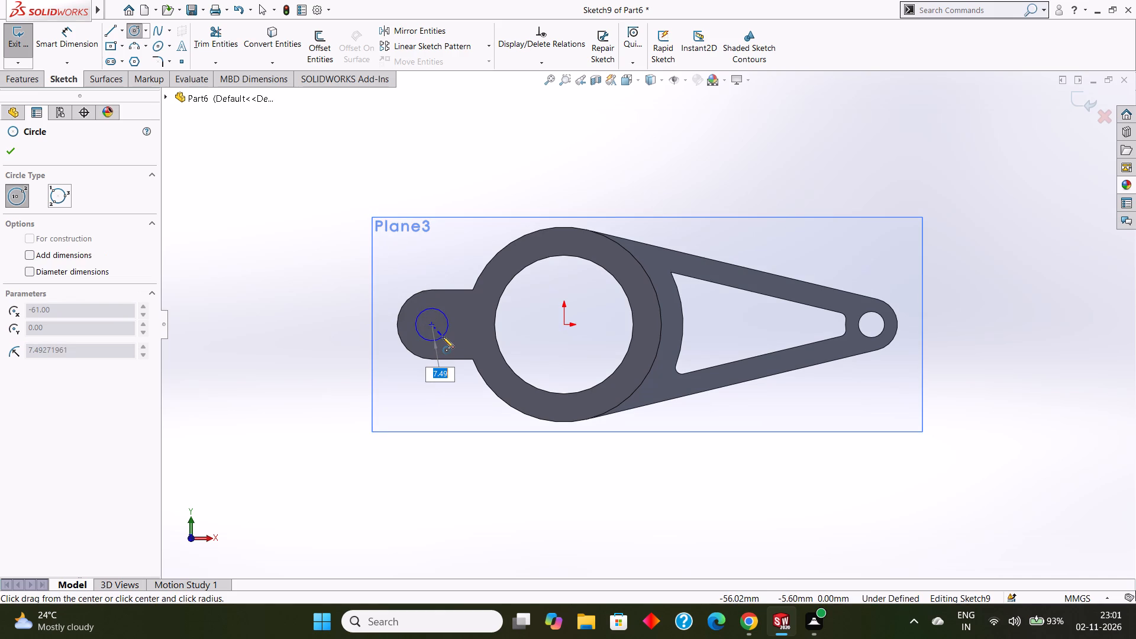
key(BackSpace)
key(7)
key(Return)
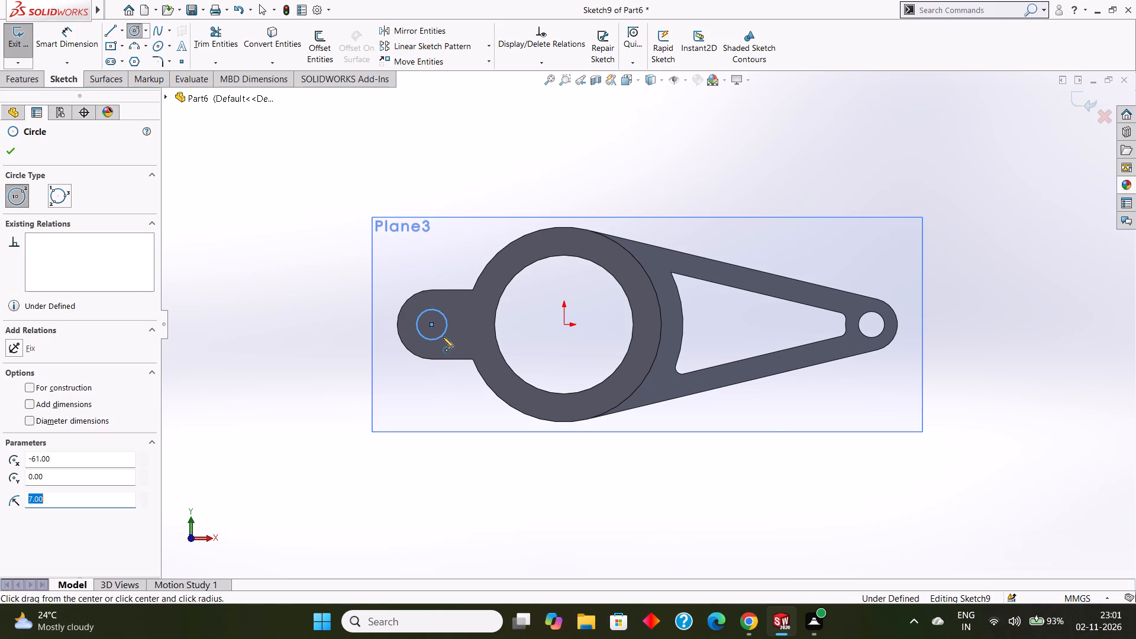
key(Escape)
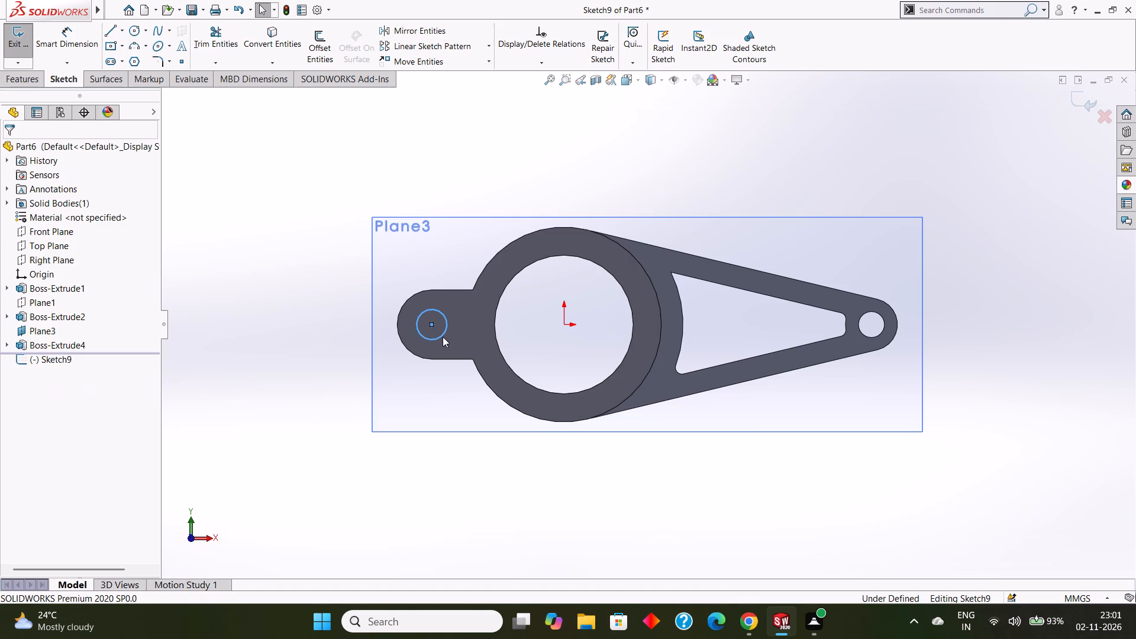
key(Escape)
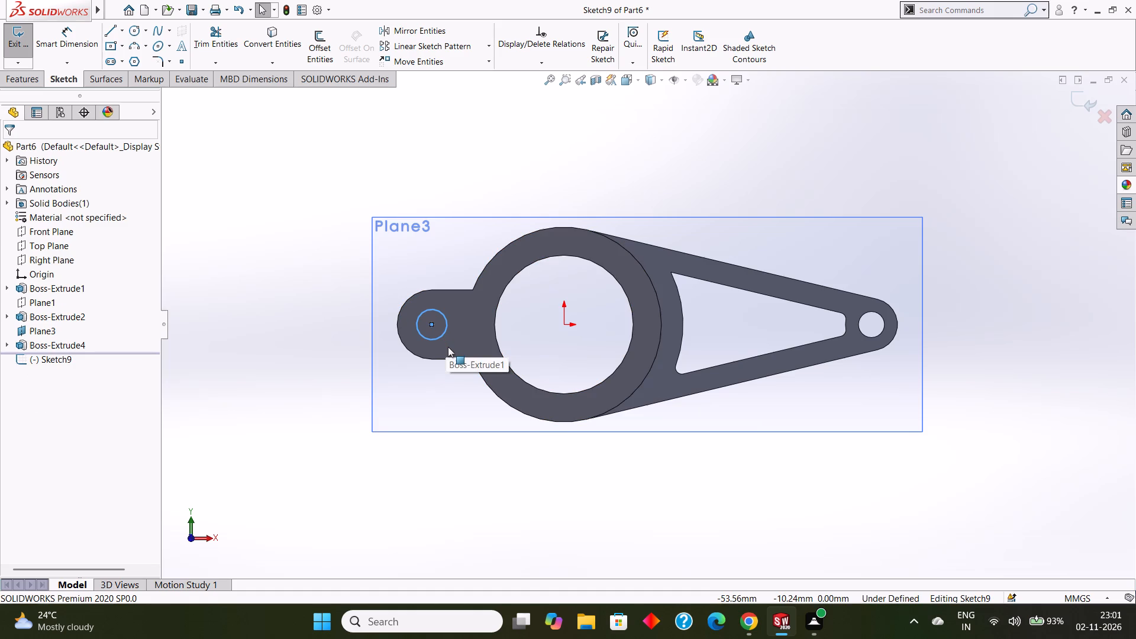
Dimension the diameter of the circle on the lug's rounded end, accepting its current value.
click(54, 46)
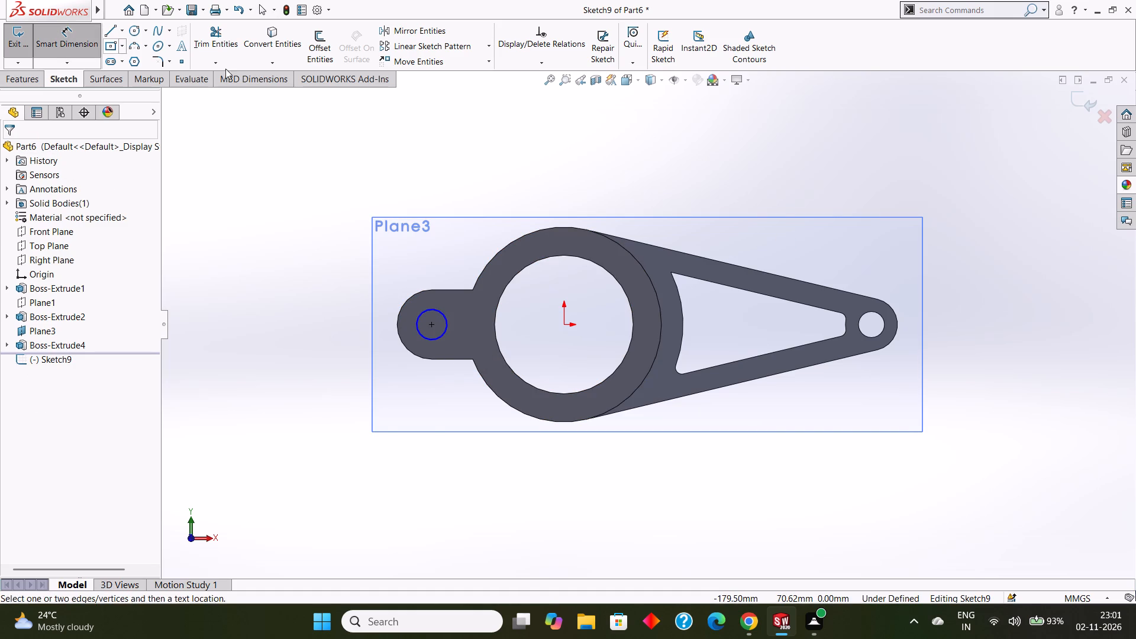
click(434, 310)
click(447, 233)
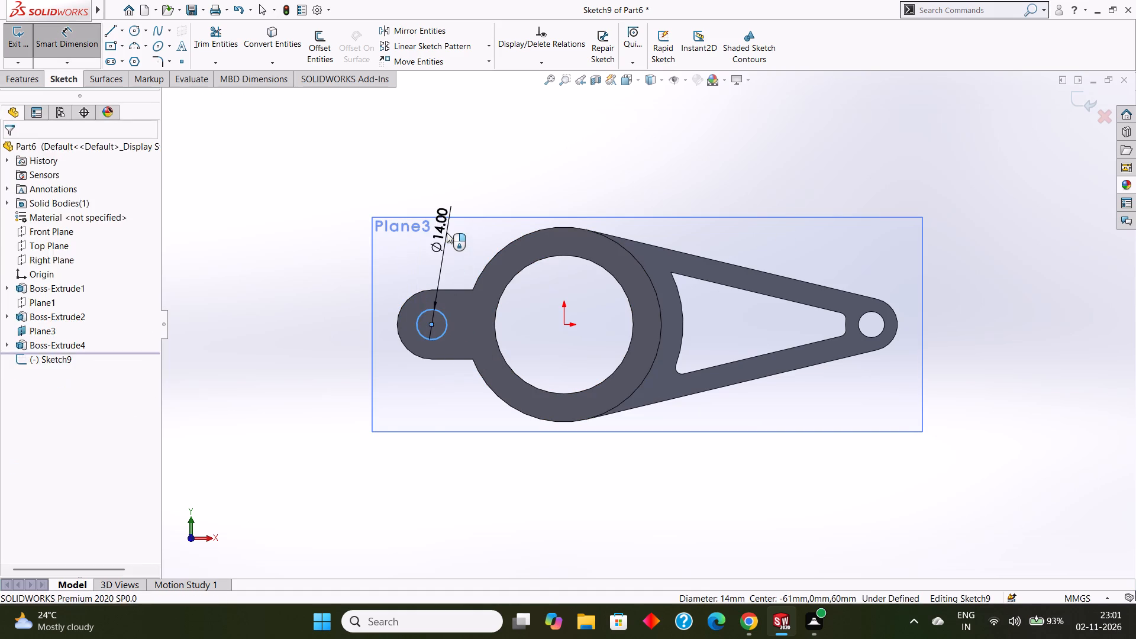
click(392, 218)
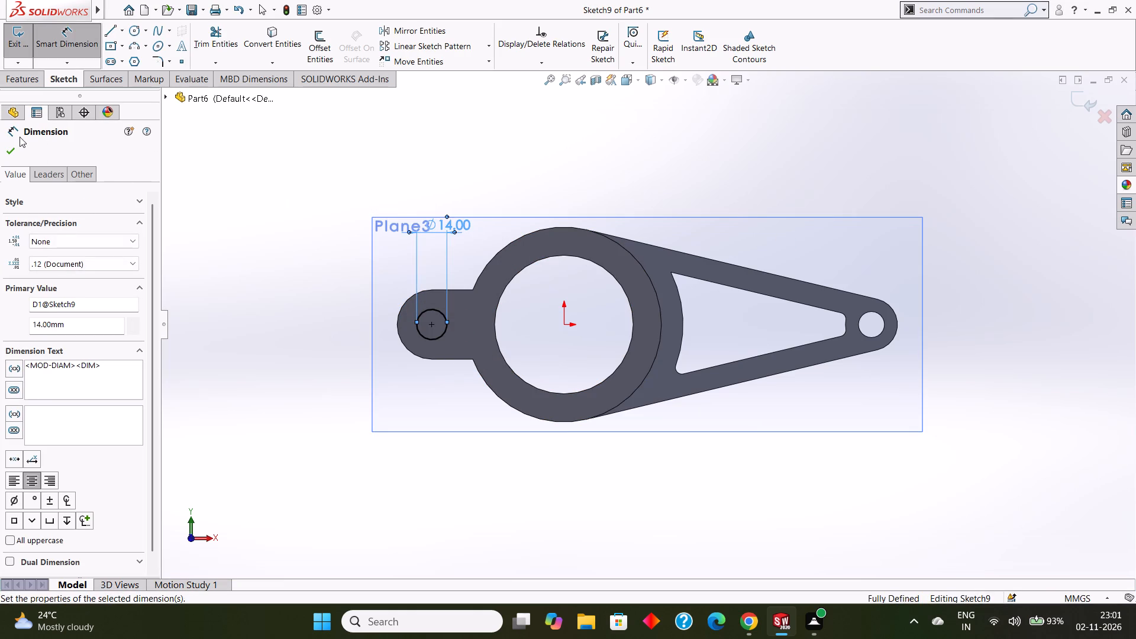
click(10, 146)
Cut-extrude the lug circle 16 mm blind from its sketch plane, down through the lug.
click(18, 80)
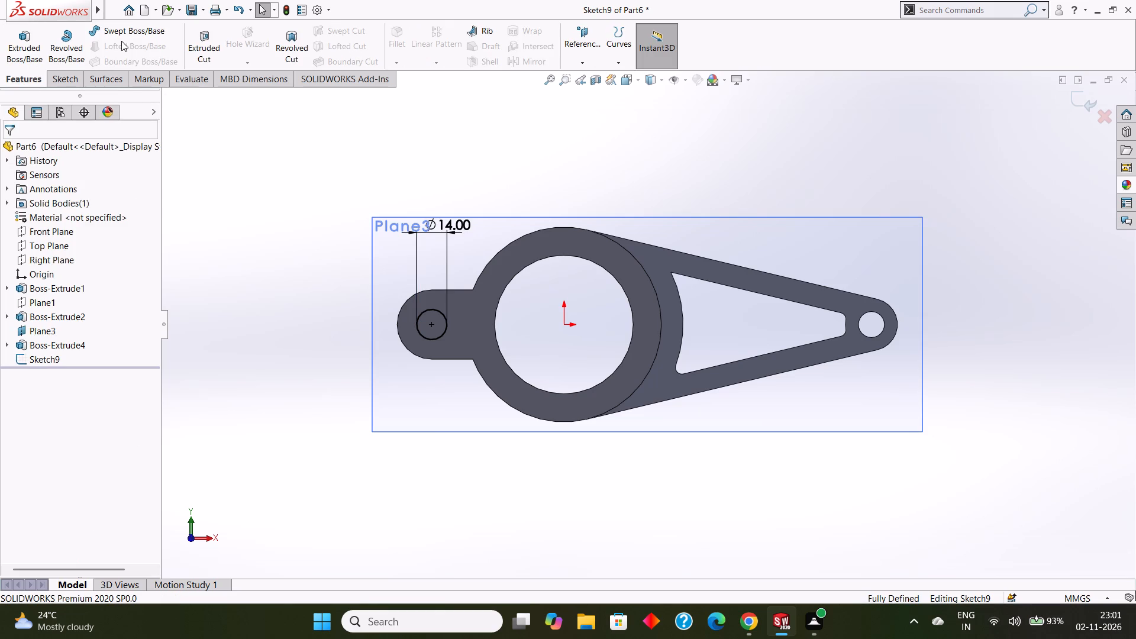
click(211, 47)
middle_drag(540, 169, 545, 127)
middle_drag(557, 159, 567, 130)
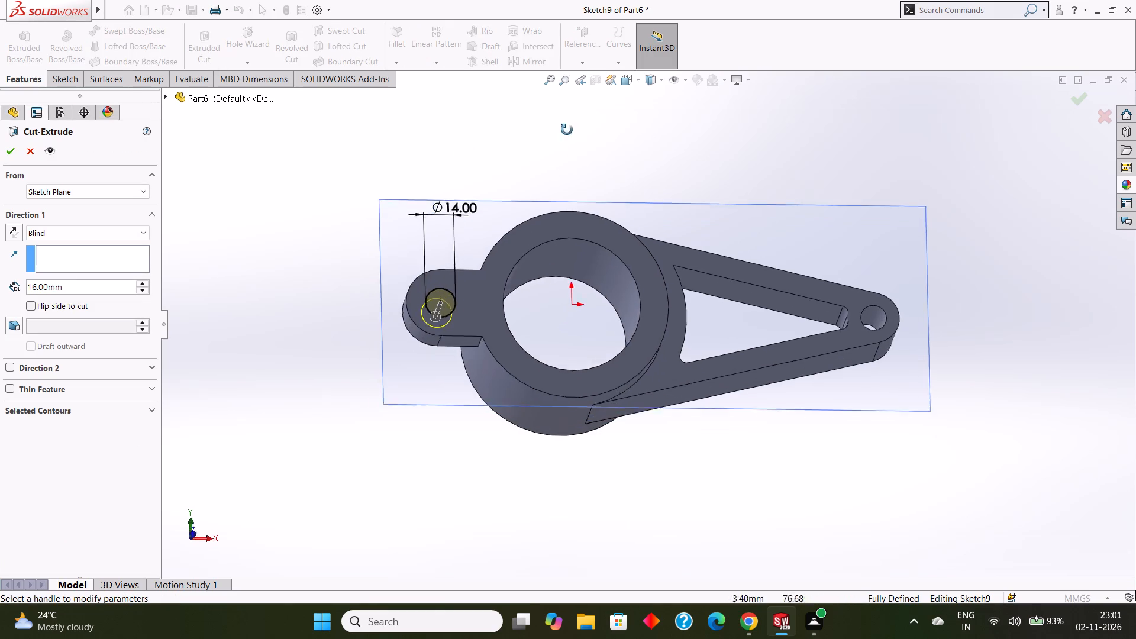
middle_drag(567, 130, 576, 106)
middle_drag(576, 149, 579, 112)
middle_drag(591, 160, 577, 121)
middle_drag(608, 146, 590, 125)
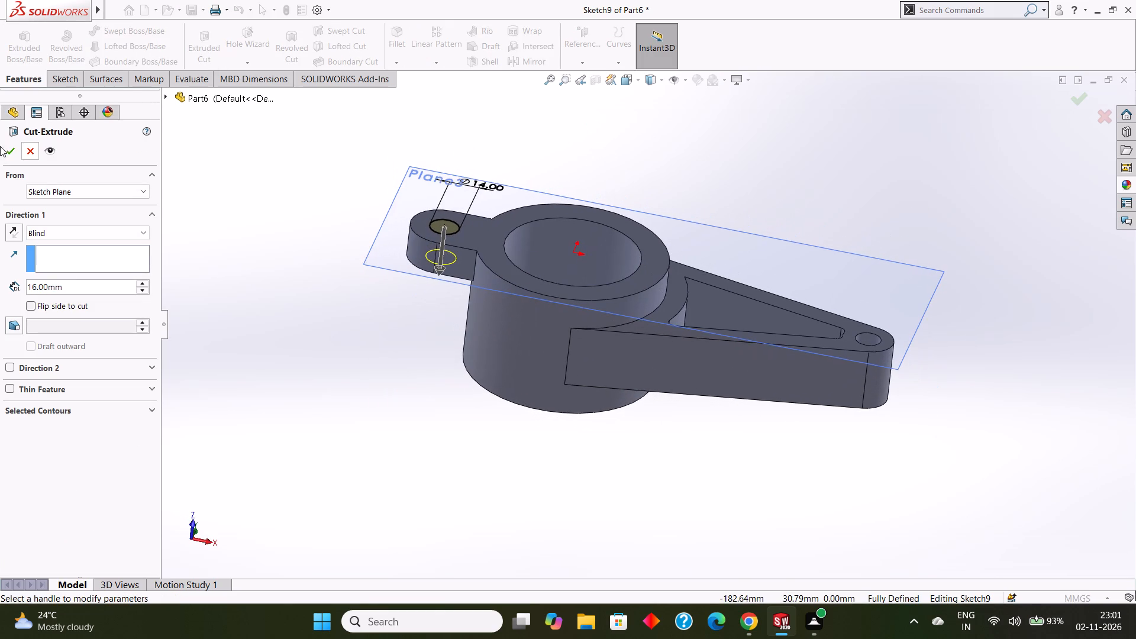
click(7, 146)
click(298, 228)
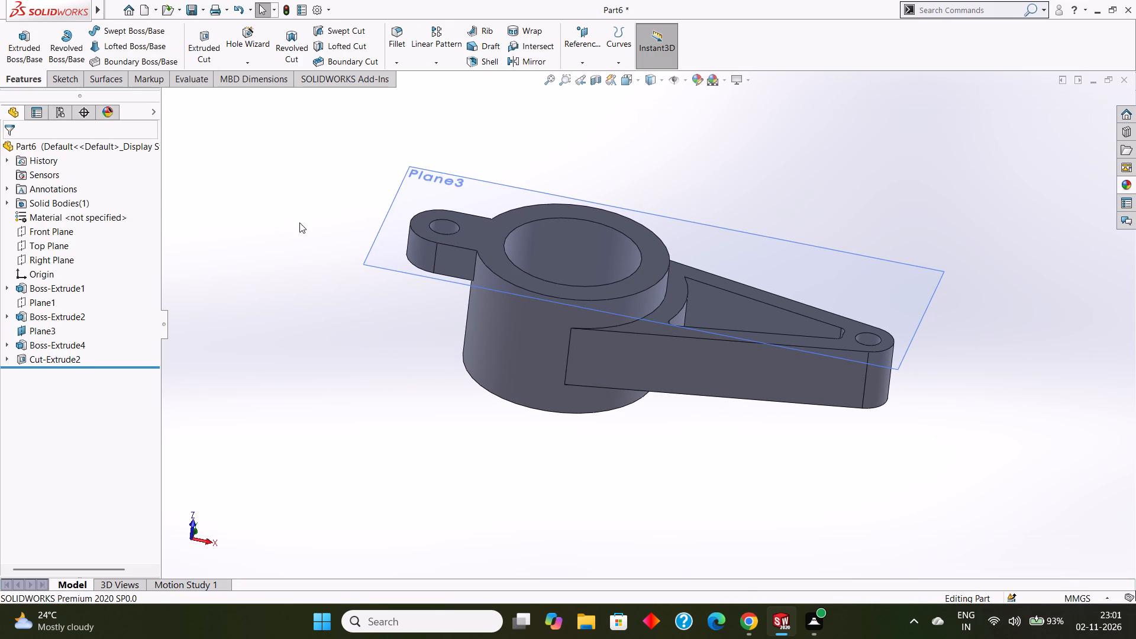
Examine the part from above, the sides and underneath, checking the lug hole, cylinder and arm.
middle_drag(299, 222, 299, 376)
middle_drag(317, 375, 319, 327)
middle_drag(347, 347, 364, 247)
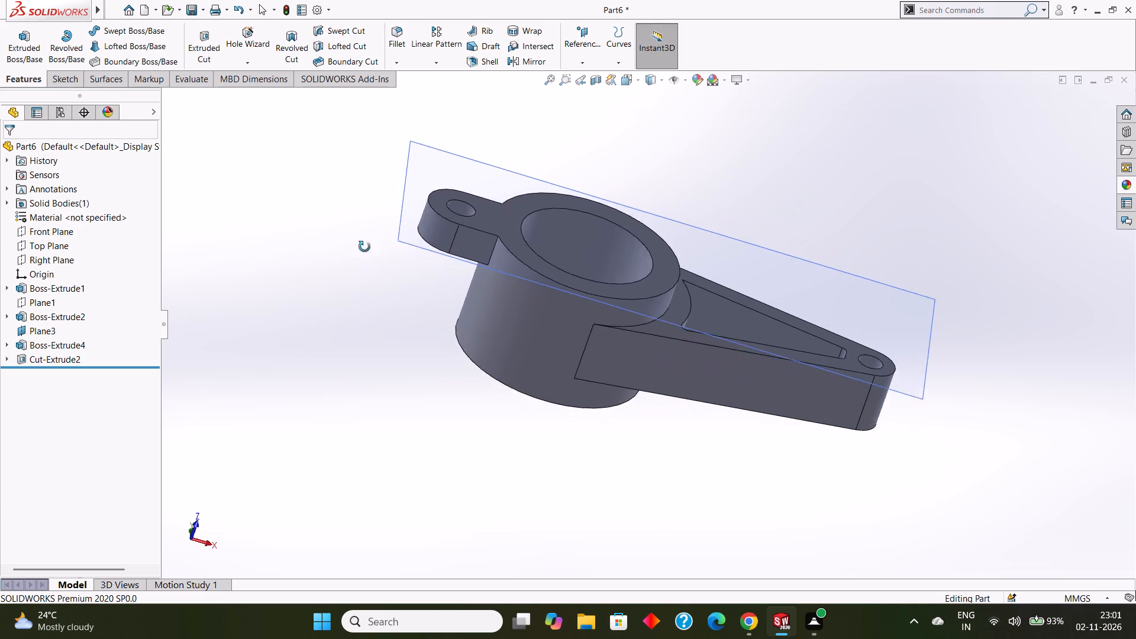
middle_drag(364, 247, 377, 180)
middle_drag(450, 246, 440, 351)
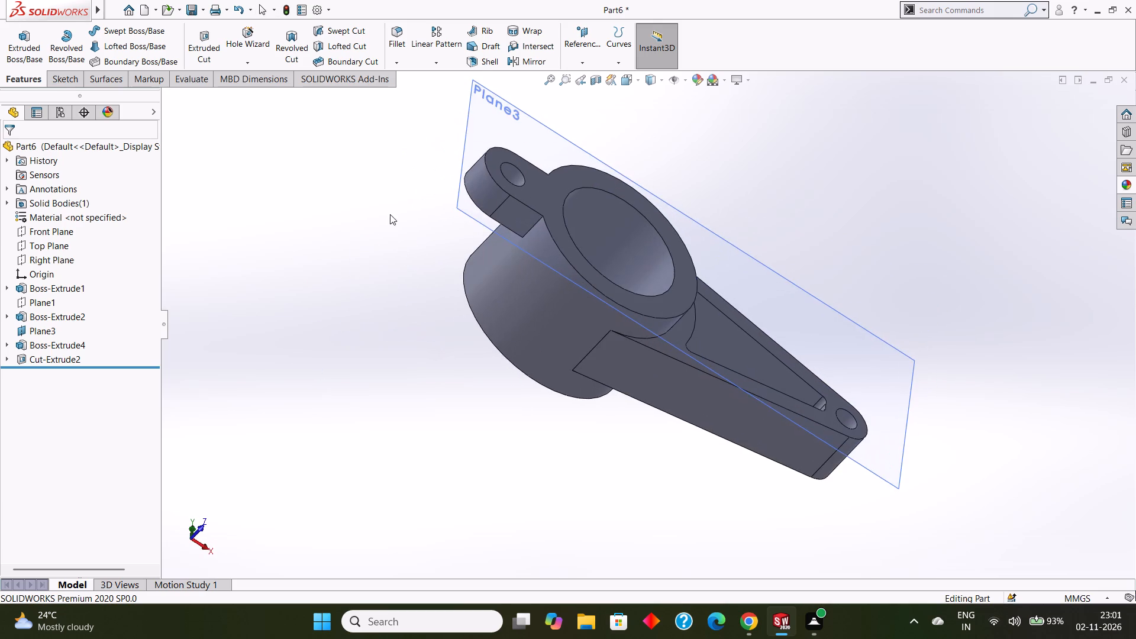
middle_drag(391, 214, 347, 261)
middle_drag(406, 285, 375, 262)
middle_drag(588, 281, 780, 237)
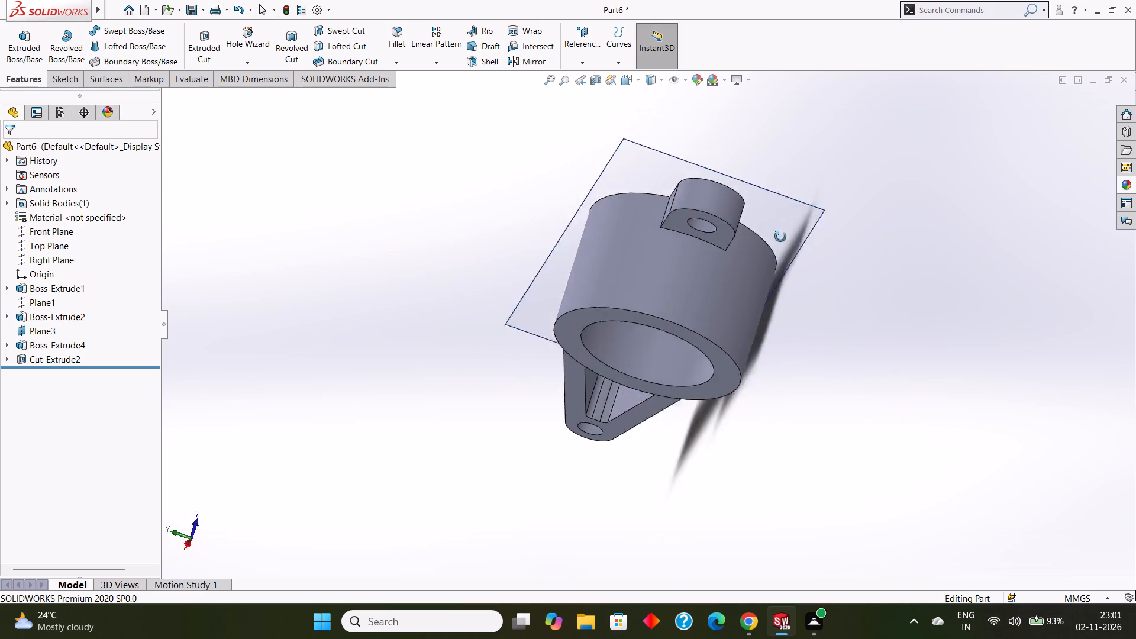
middle_drag(780, 237, 569, 354)
middle_drag(721, 254, 782, 331)
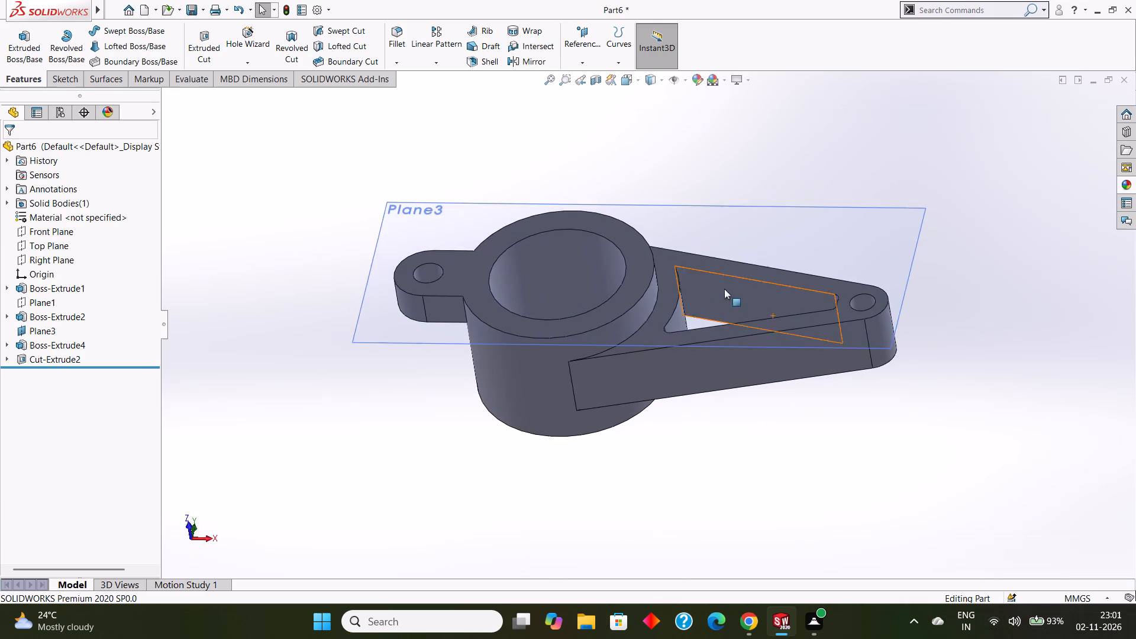
middle_drag(711, 261, 705, 218)
middle_drag(753, 221, 756, 247)
middle_drag(747, 250, 748, 231)
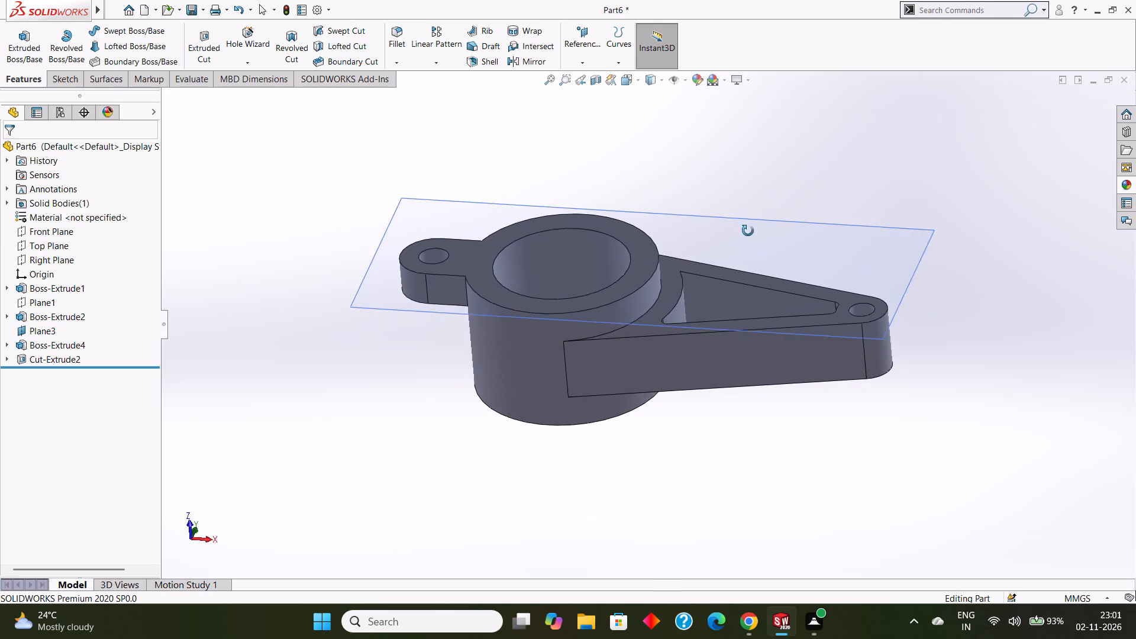
middle_drag(748, 231, 750, 221)
middle_drag(757, 249, 767, 219)
middle_drag(767, 220, 774, 206)
middle_drag(770, 211, 783, 204)
middle_drag(779, 214, 790, 201)
middle_drag(776, 236, 773, 230)
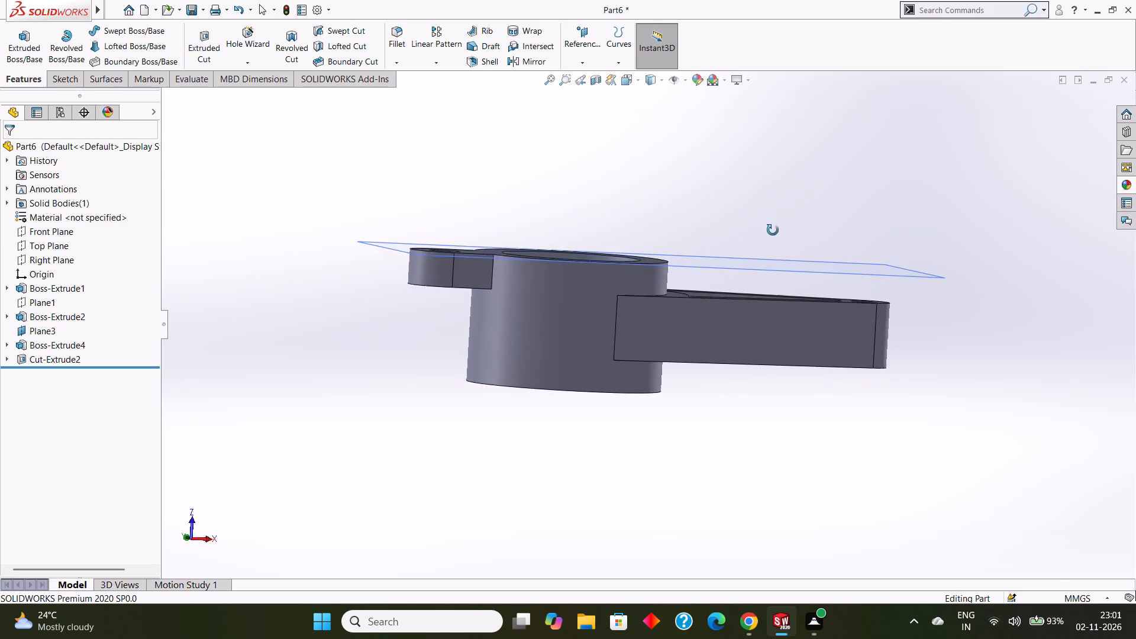
middle_drag(773, 230, 772, 230)
middle_drag(767, 237, 767, 238)
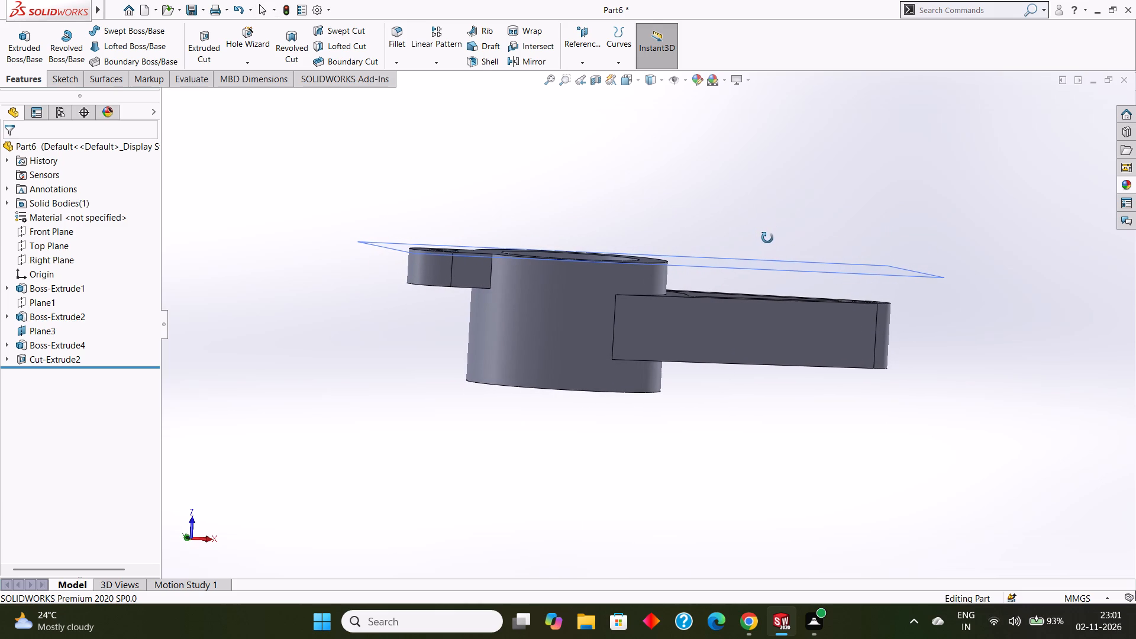
middle_drag(767, 238, 769, 238)
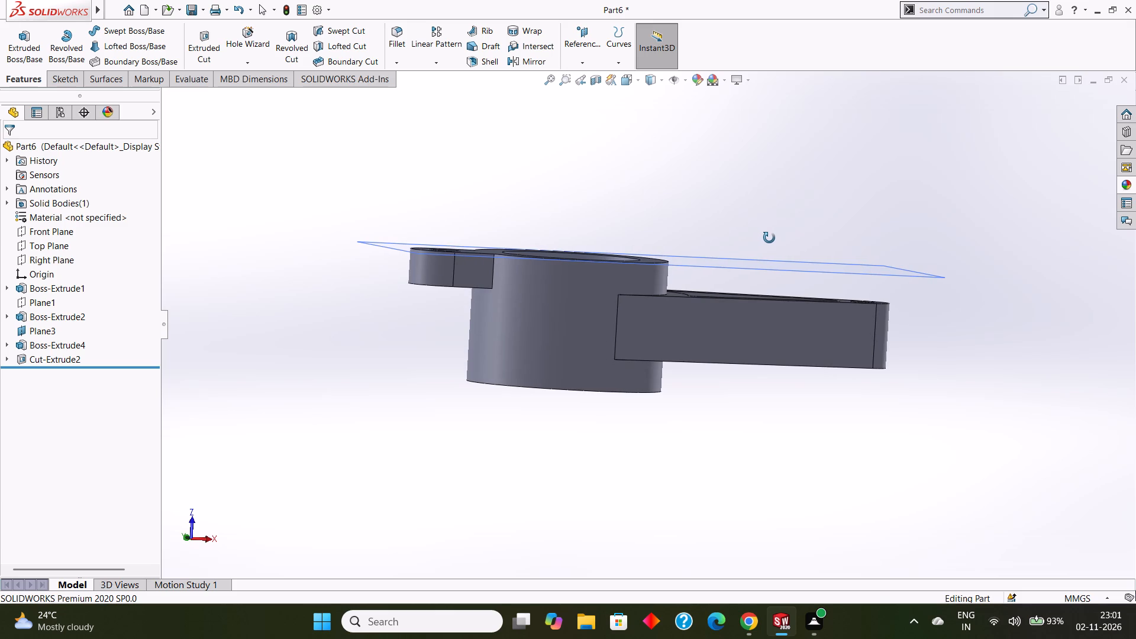
middle_drag(769, 238, 770, 249)
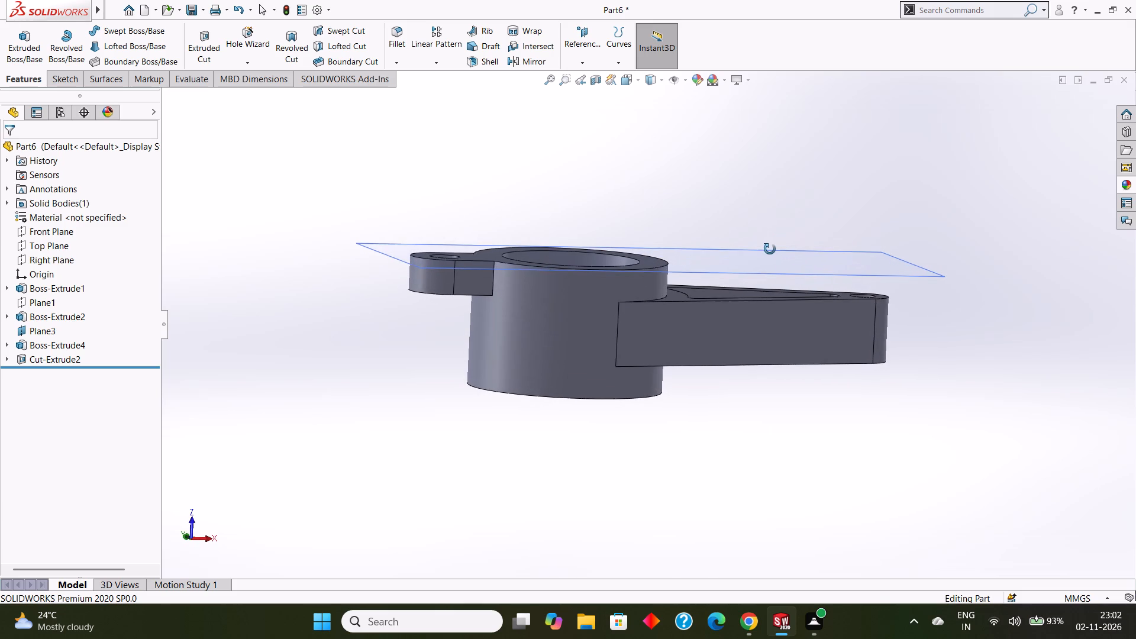
middle_drag(770, 249, 769, 249)
middle_drag(770, 248, 757, 247)
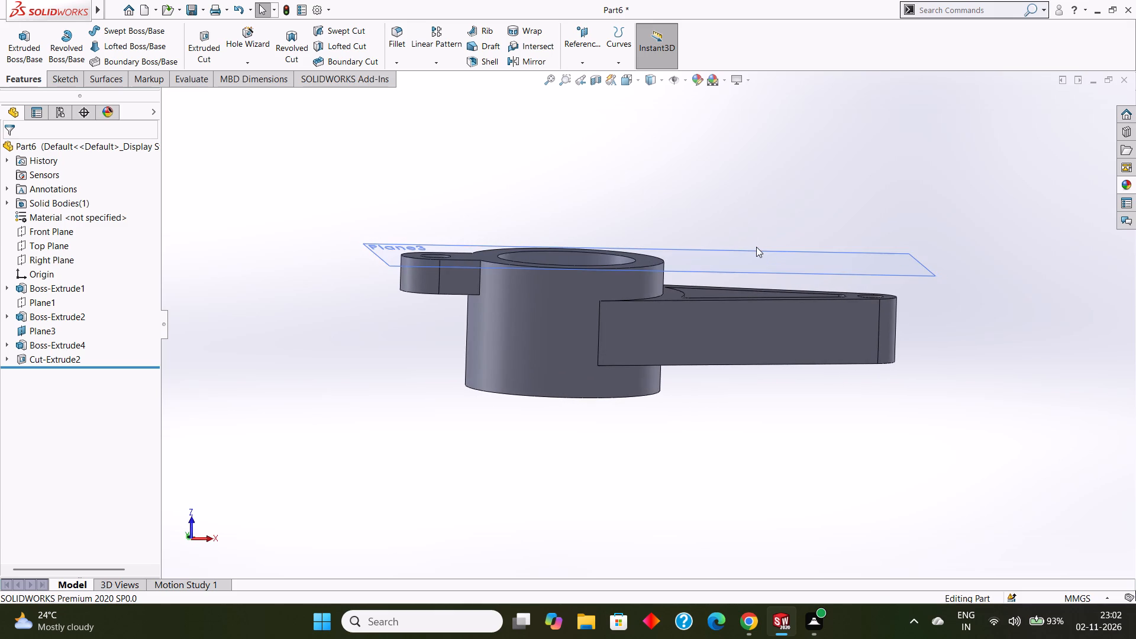
middle_drag(757, 247, 779, 245)
middle_click(775, 246)
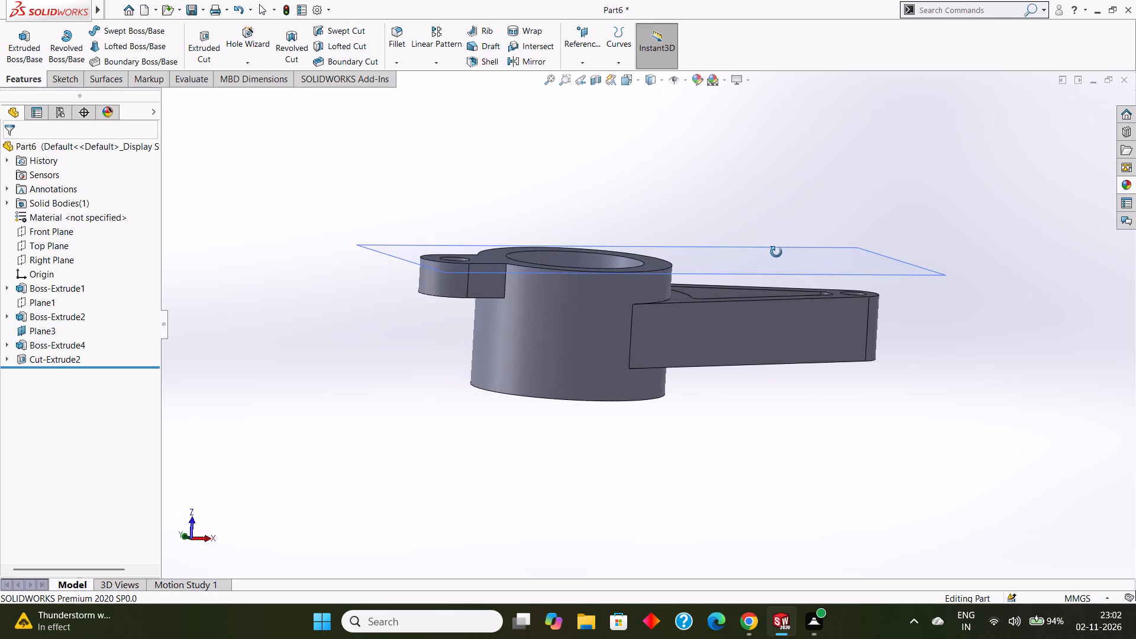
middle_drag(776, 247, 780, 254)
middle_drag(780, 254, 784, 269)
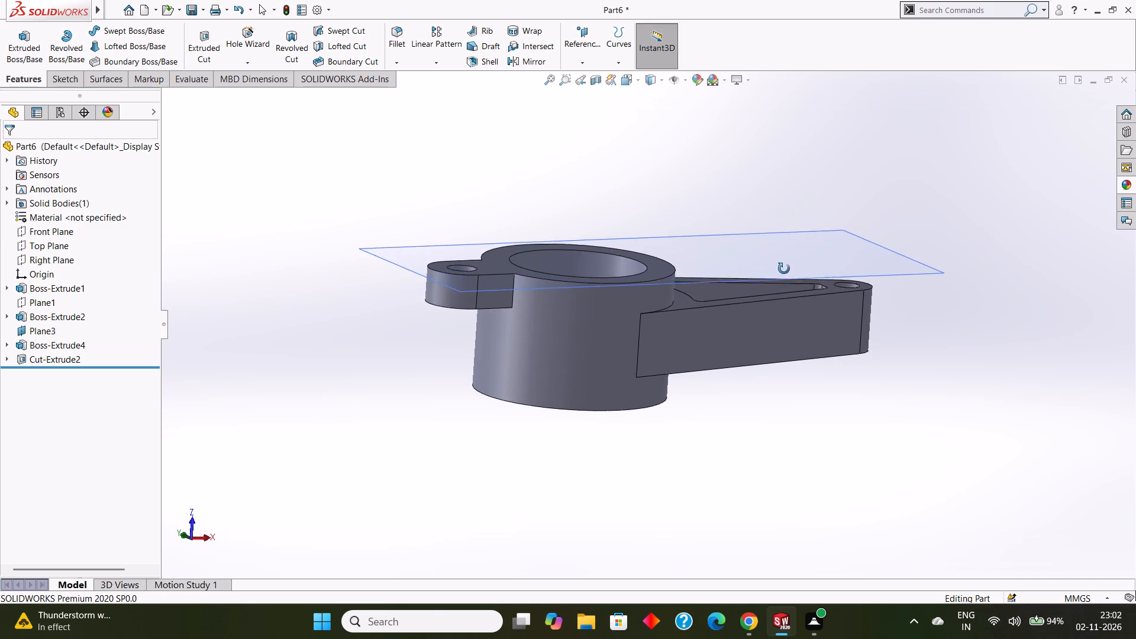
middle_drag(784, 269, 783, 273)
middle_drag(785, 275, 751, 305)
Hide Plane3.
right_click(787, 233)
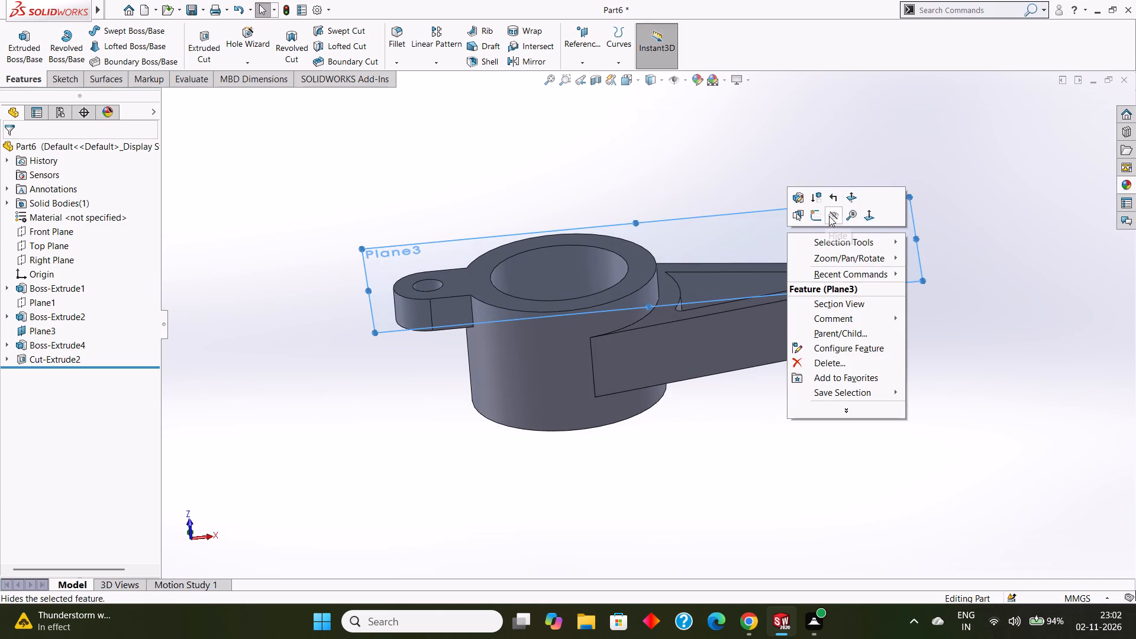
click(832, 215)
middle_drag(759, 248, 771, 248)
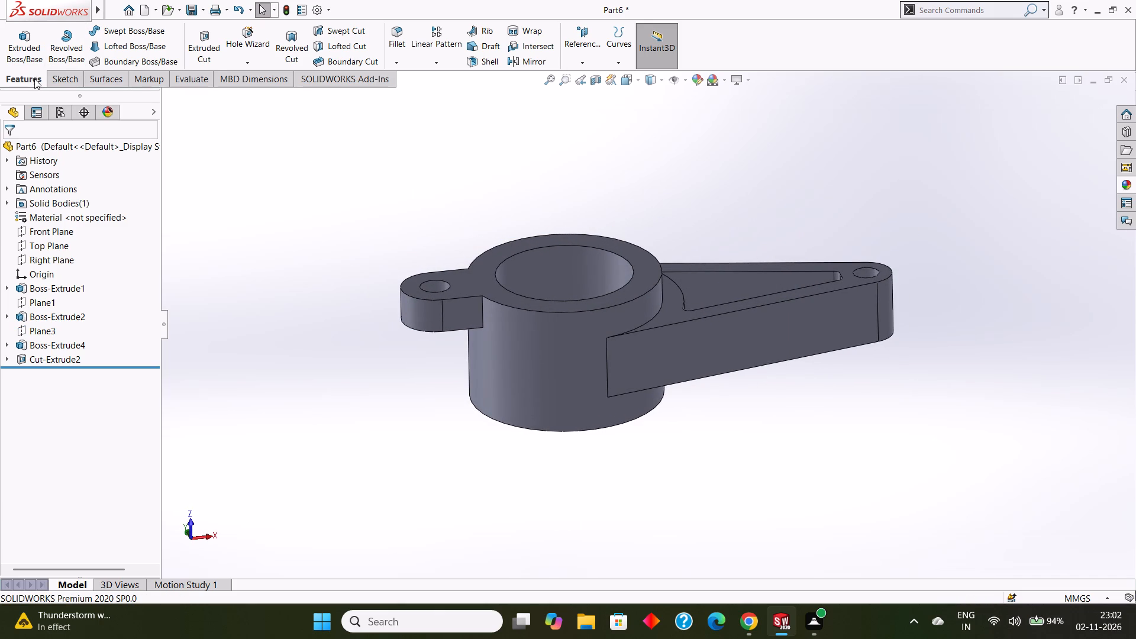
Create a reference plane offset 0 mm from the Front Plane, accepting the HP privacy notice along the way.
click(592, 64)
click(595, 70)
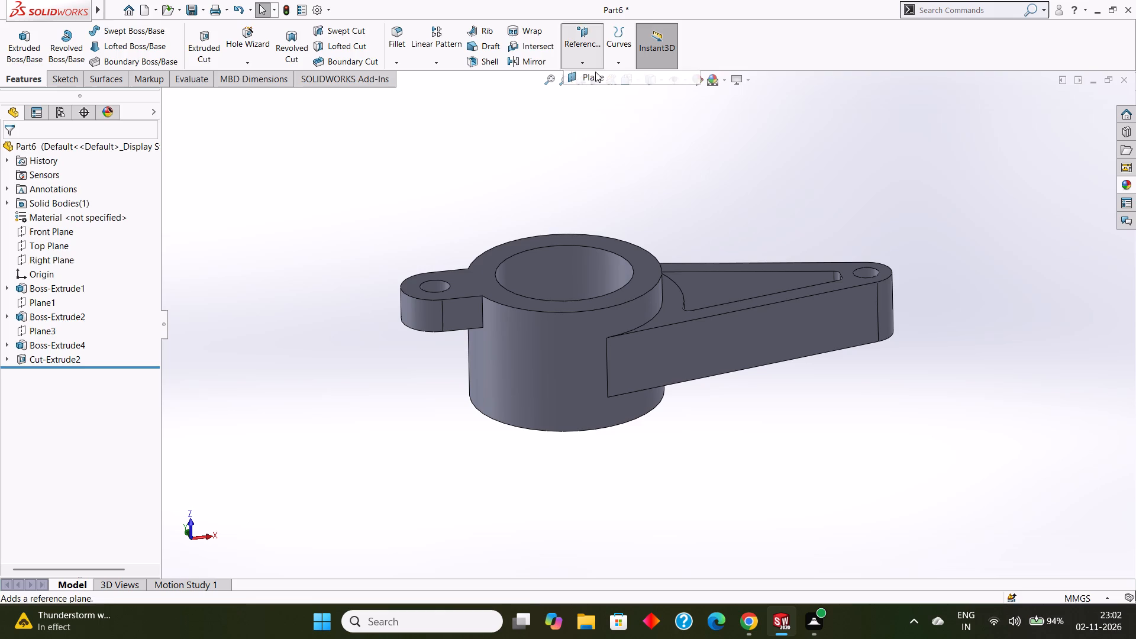
click(168, 96)
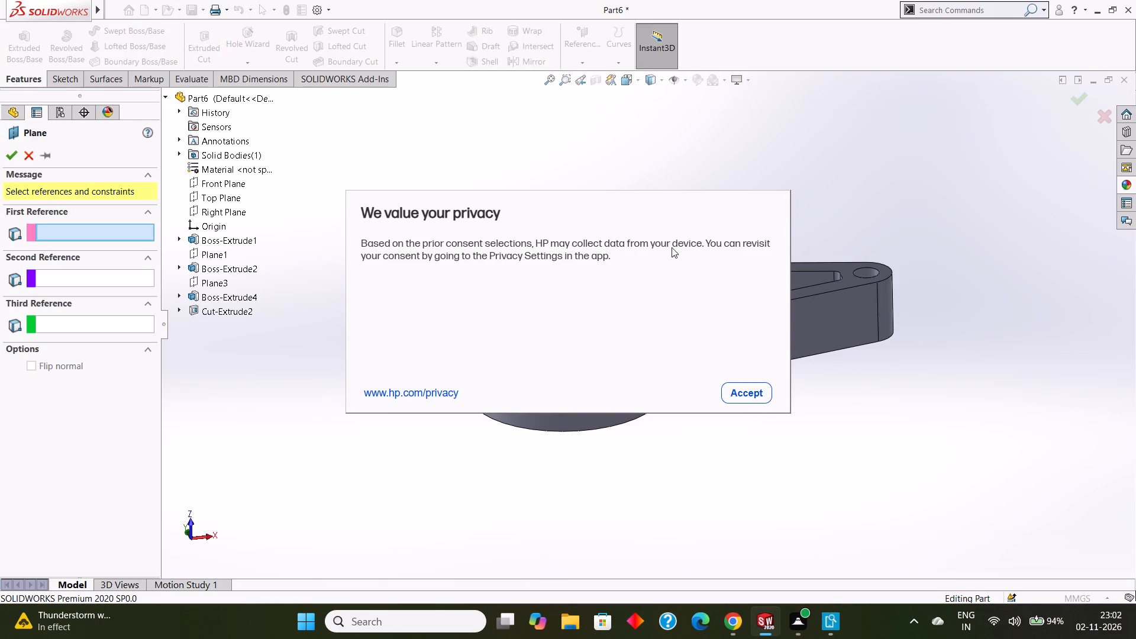
scroll(646, 283, down, 1)
click(729, 387)
middle_drag(538, 314, 551, 325)
middle_drag(551, 320, 534, 274)
middle_drag(631, 219, 633, 240)
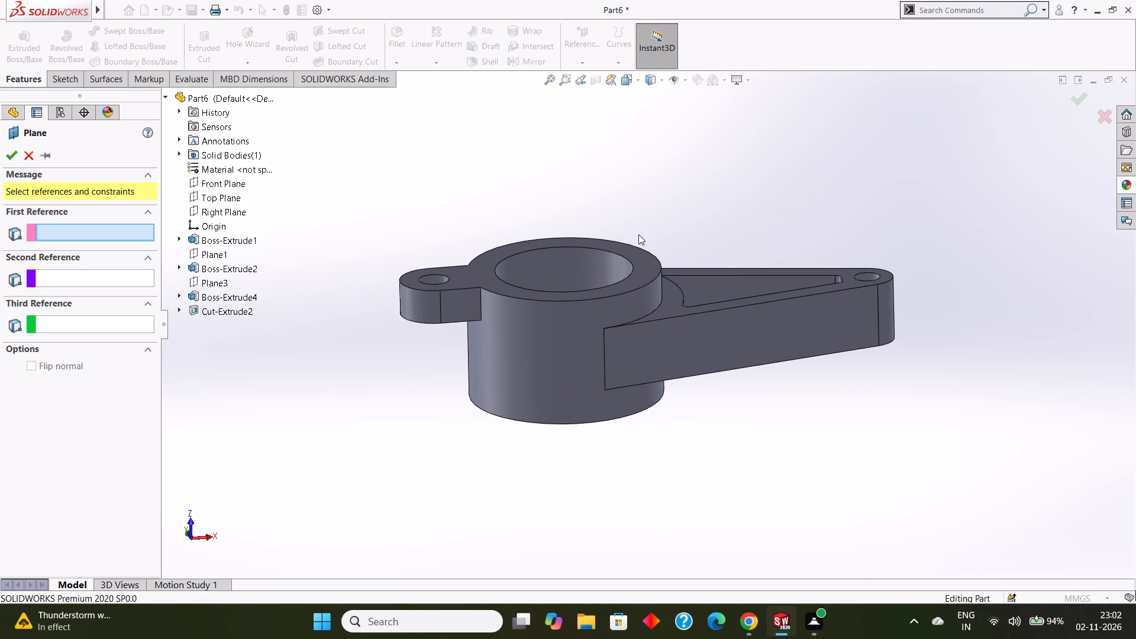
middle_drag(638, 234, 640, 246)
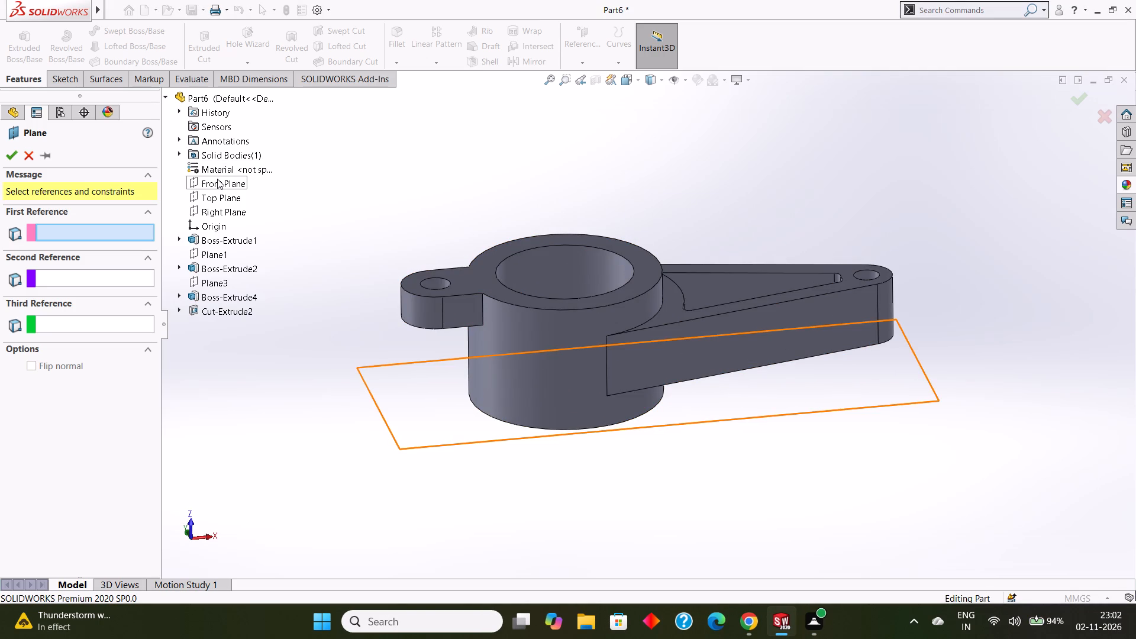
click(219, 180)
middle_drag(348, 194, 350, 154)
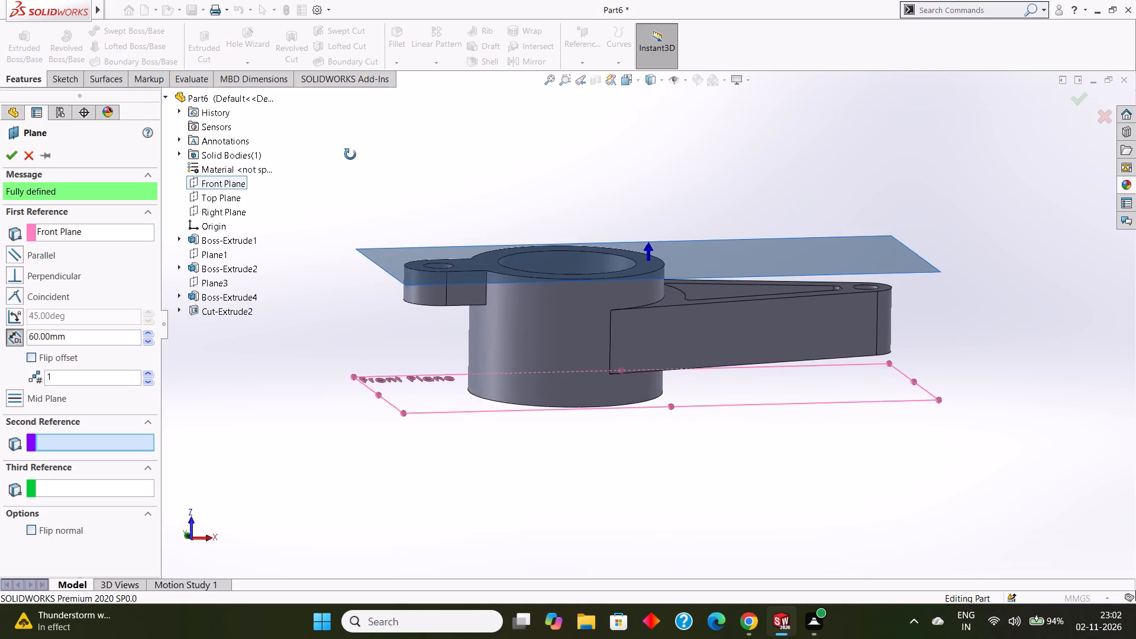
middle_drag(350, 154, 341, 163)
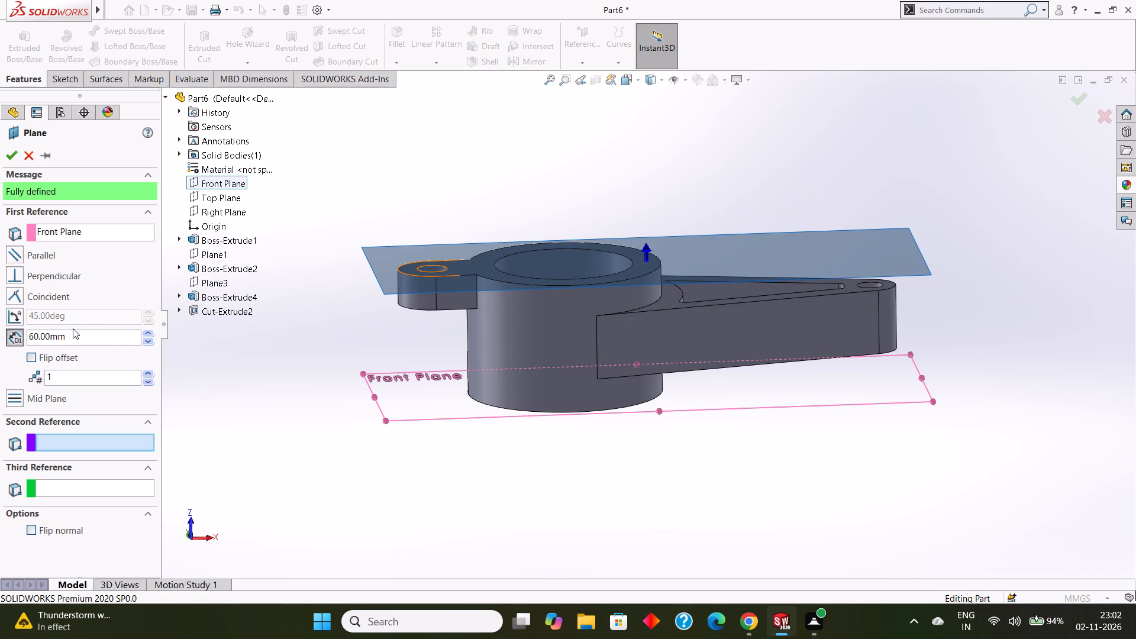
click(69, 327)
click(73, 331)
drag(89, 335, 14, 325)
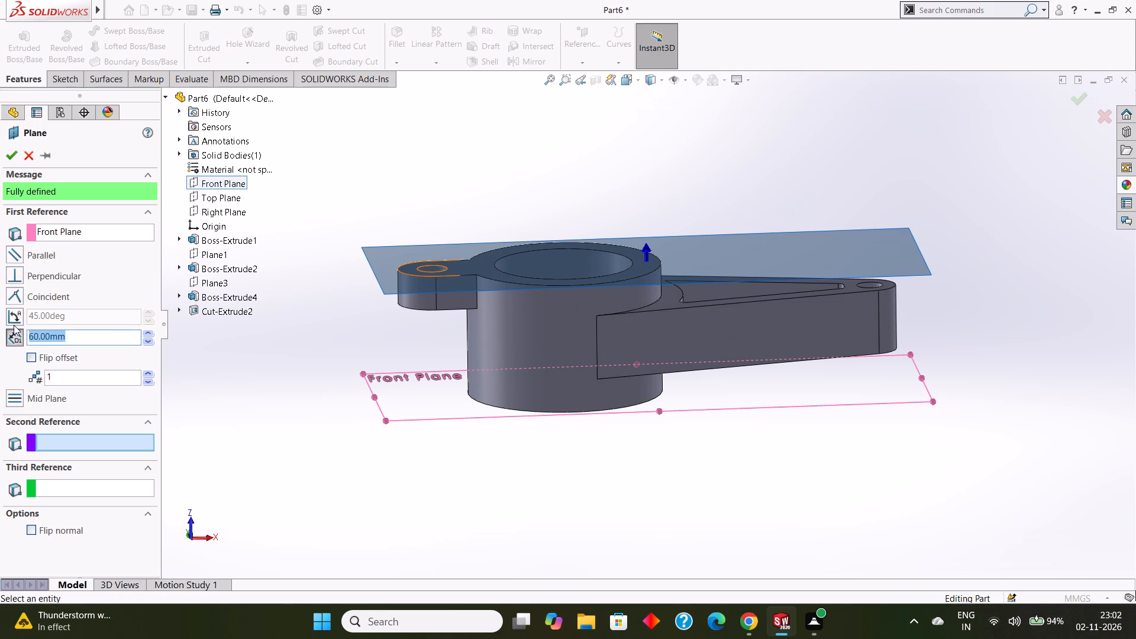
key(BackSpace)
key(0)
key(Return)
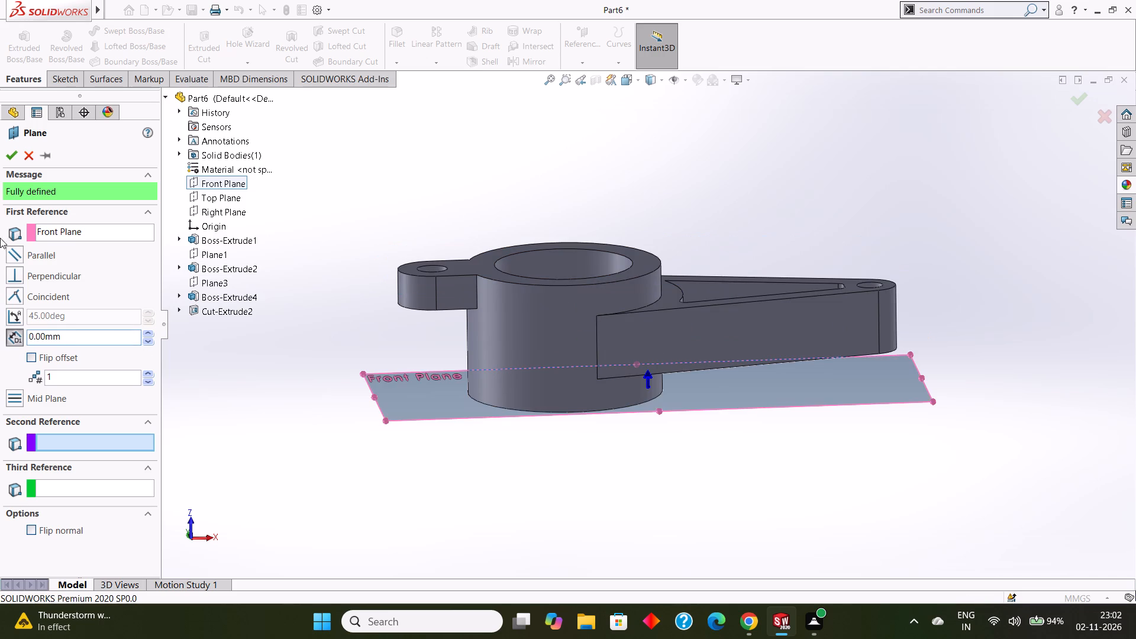
click(16, 158)
middle_drag(663, 197, 642, 260)
click(730, 198)
middle_drag(731, 193, 743, 186)
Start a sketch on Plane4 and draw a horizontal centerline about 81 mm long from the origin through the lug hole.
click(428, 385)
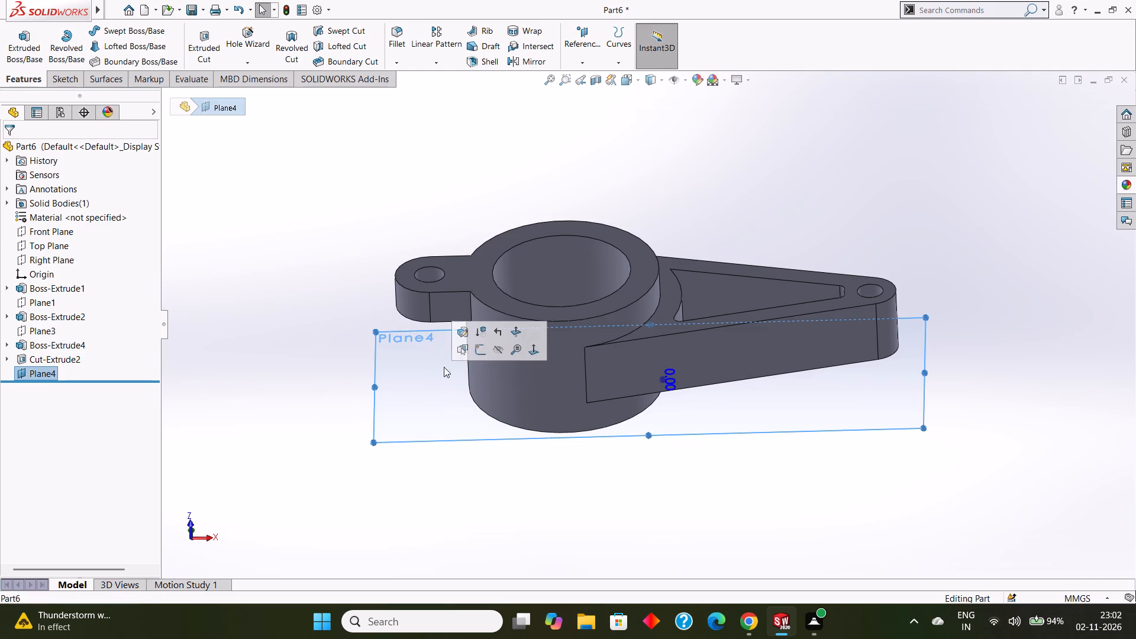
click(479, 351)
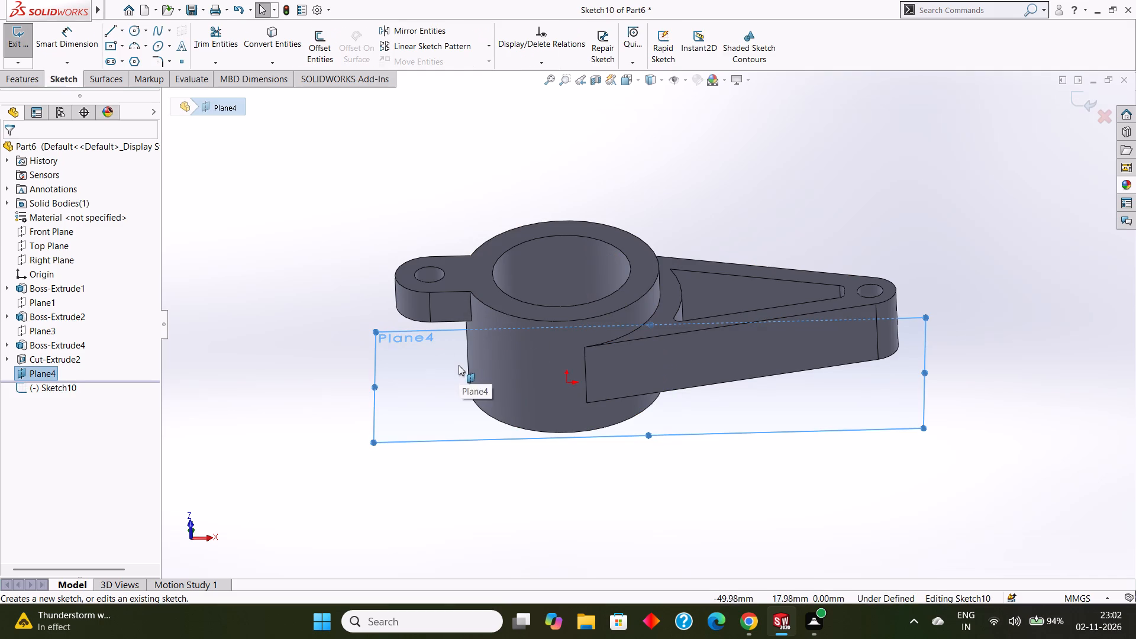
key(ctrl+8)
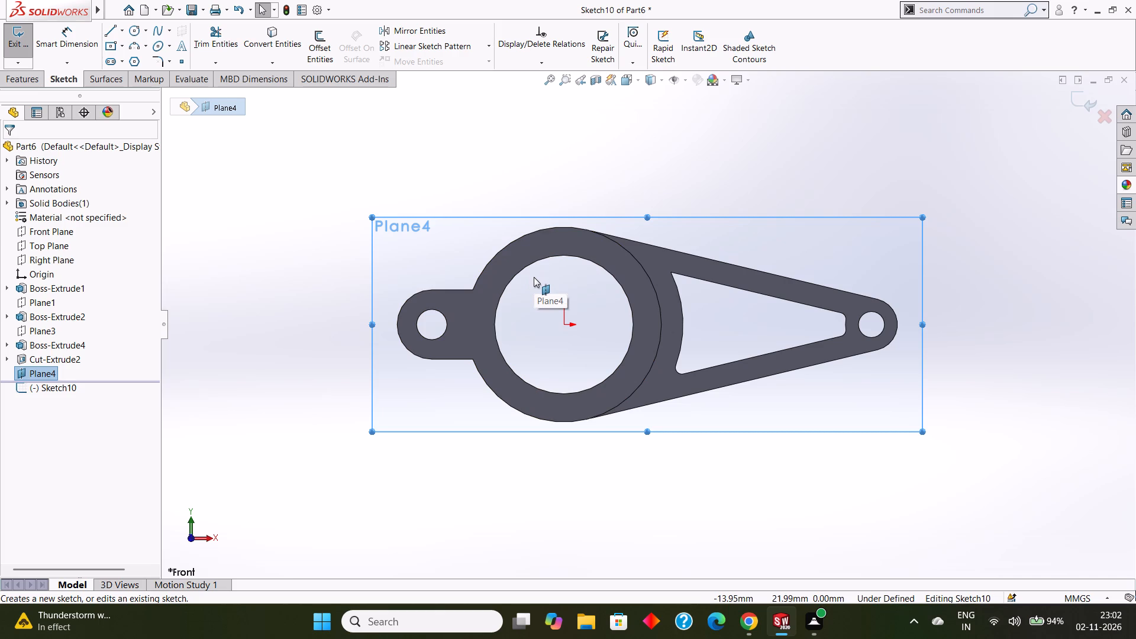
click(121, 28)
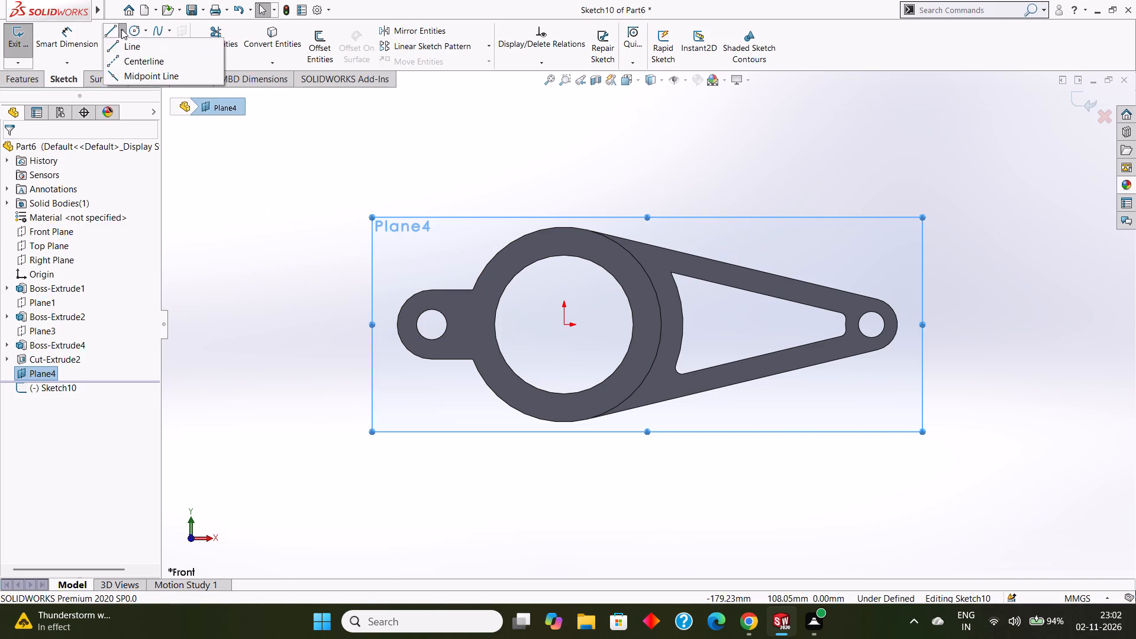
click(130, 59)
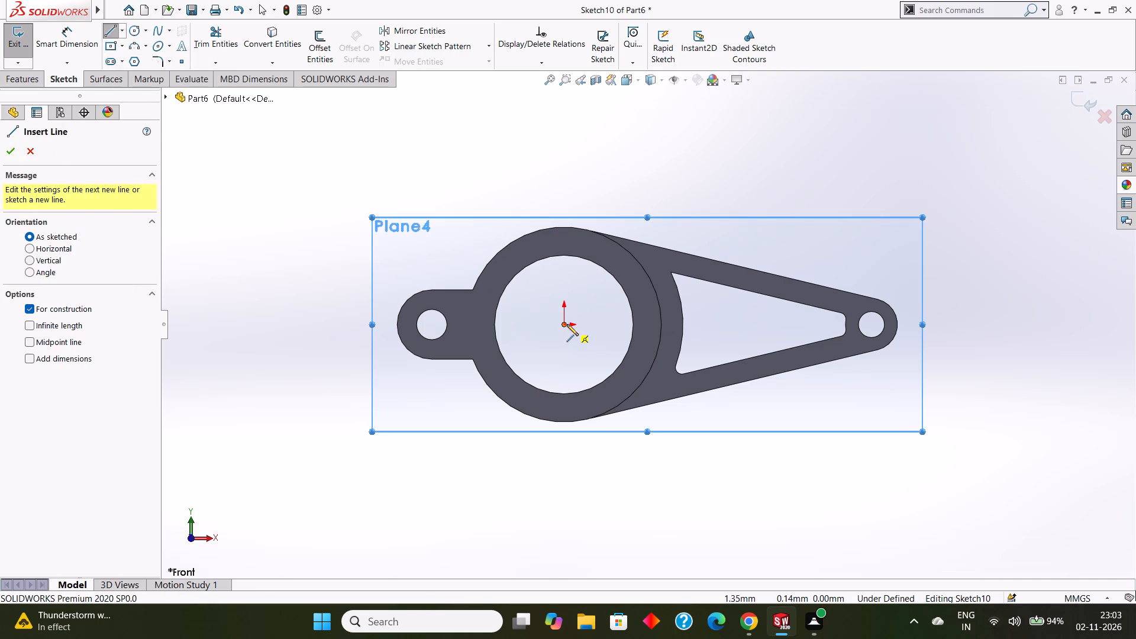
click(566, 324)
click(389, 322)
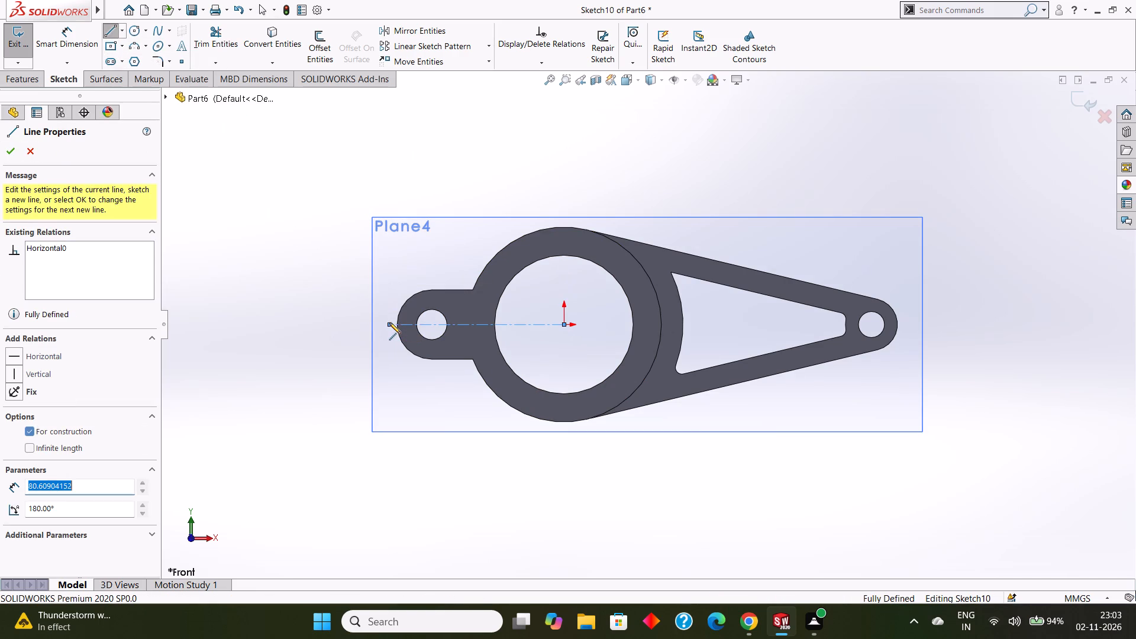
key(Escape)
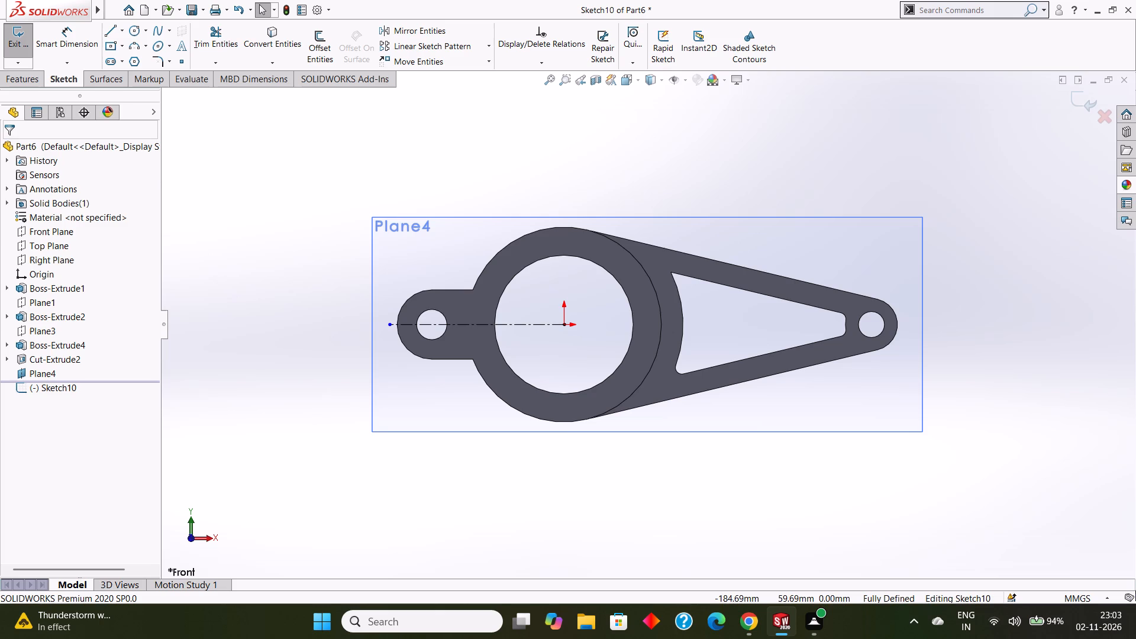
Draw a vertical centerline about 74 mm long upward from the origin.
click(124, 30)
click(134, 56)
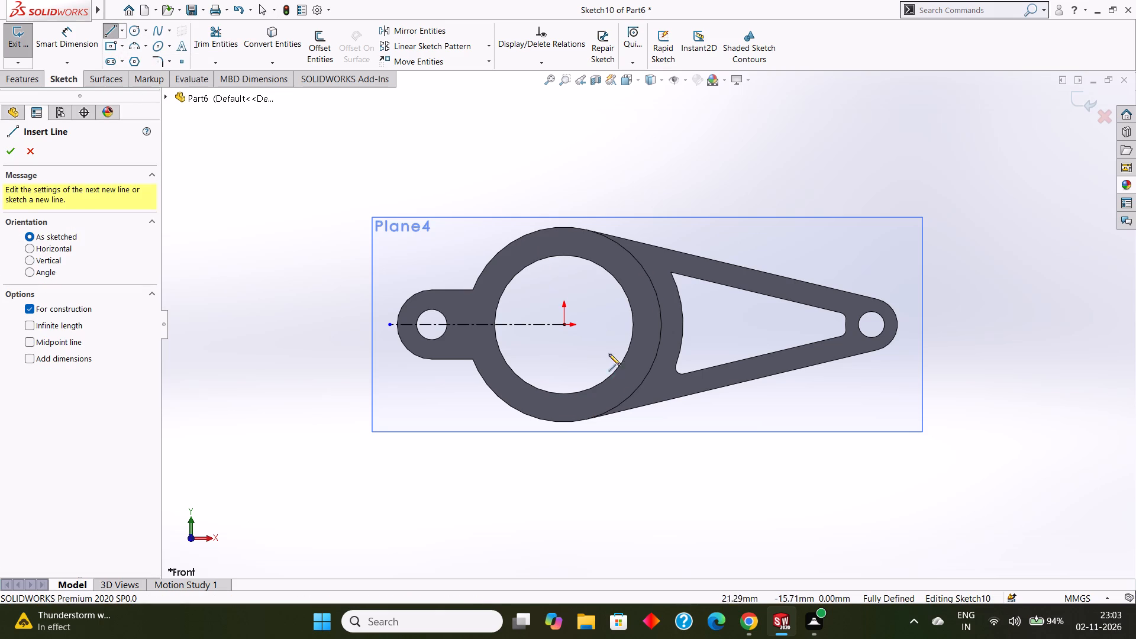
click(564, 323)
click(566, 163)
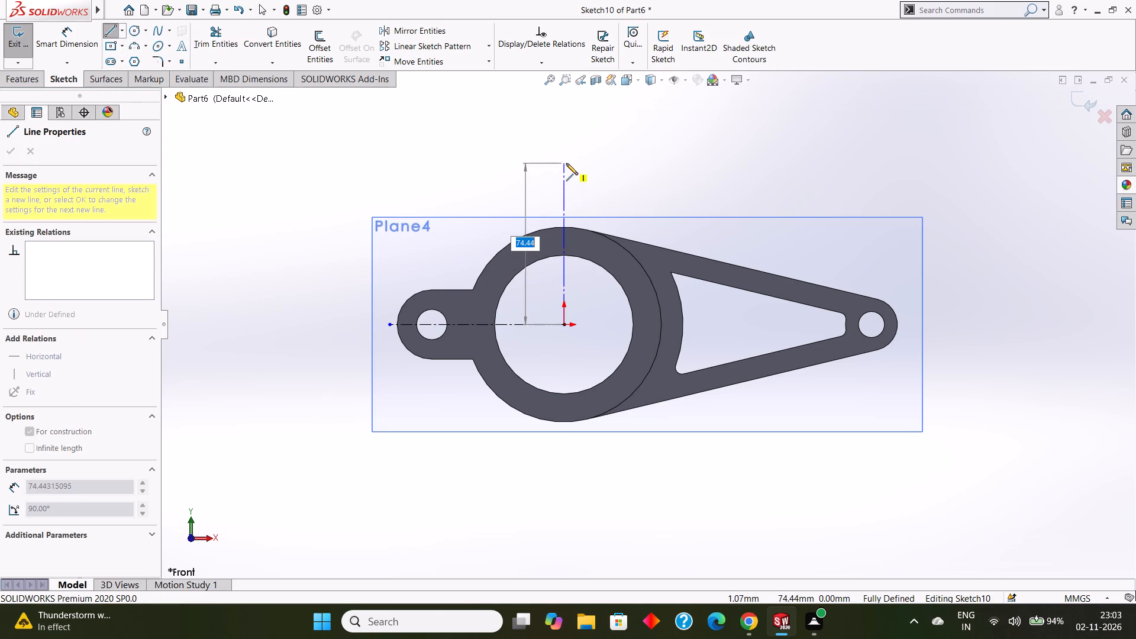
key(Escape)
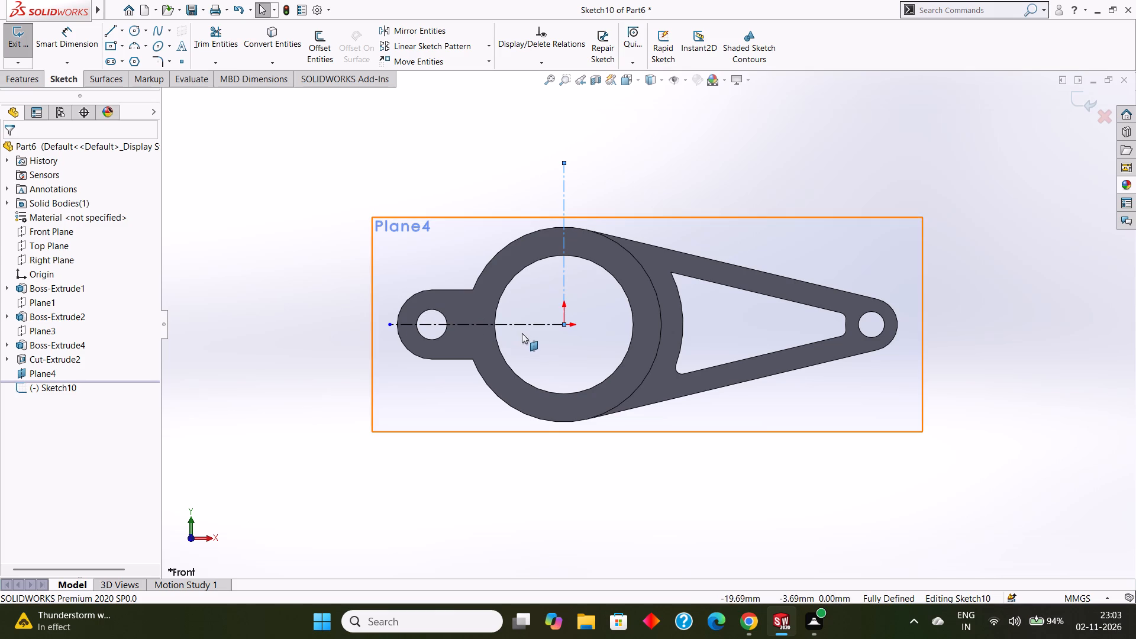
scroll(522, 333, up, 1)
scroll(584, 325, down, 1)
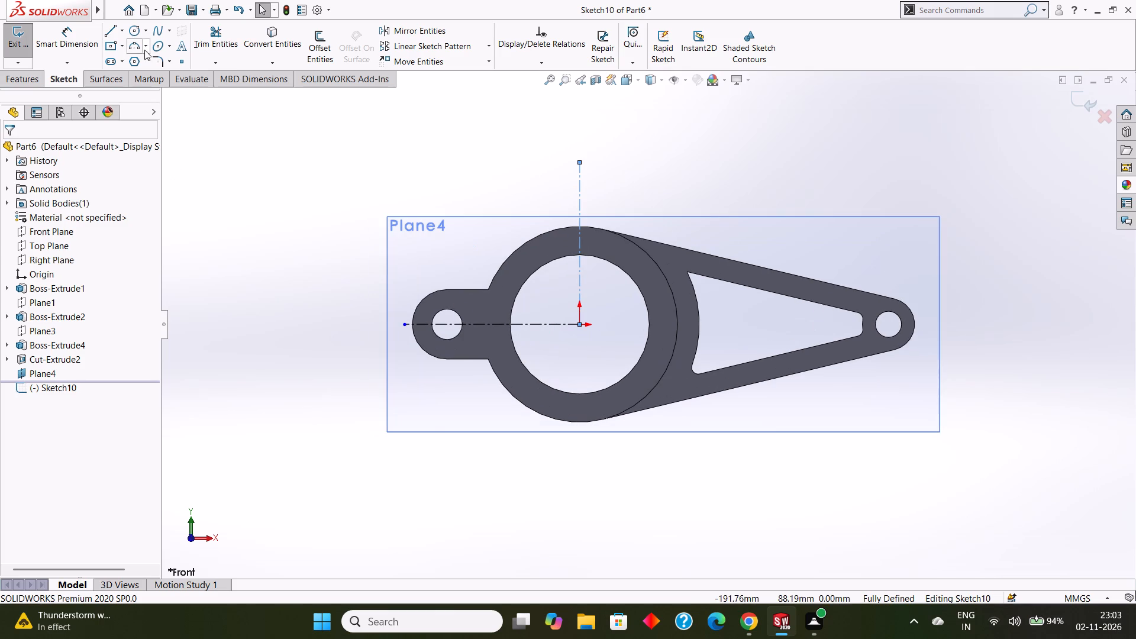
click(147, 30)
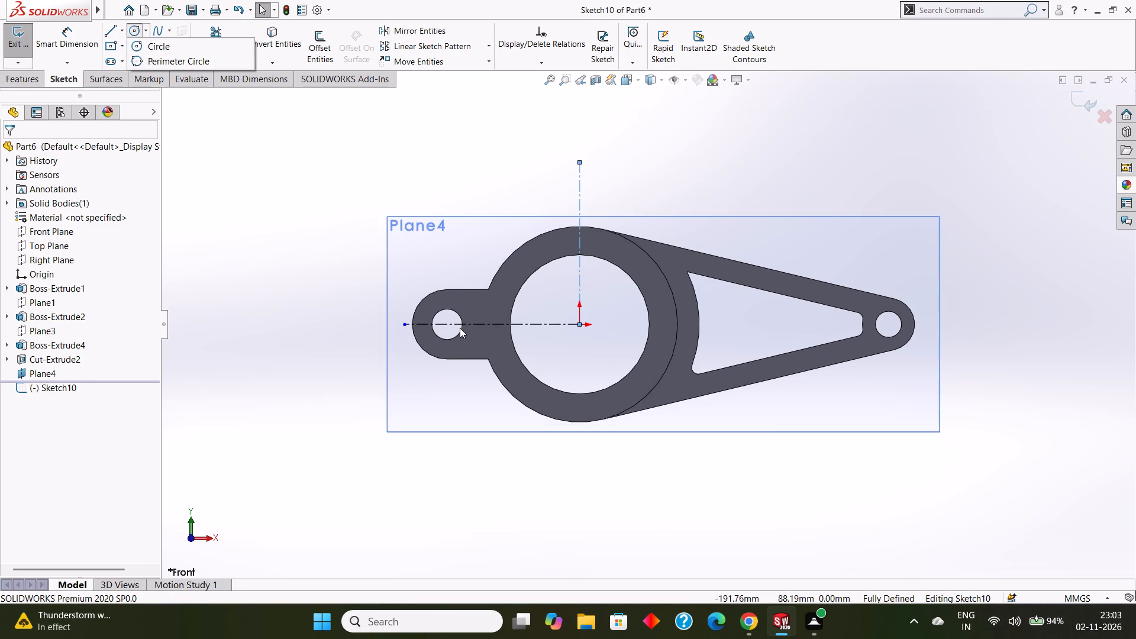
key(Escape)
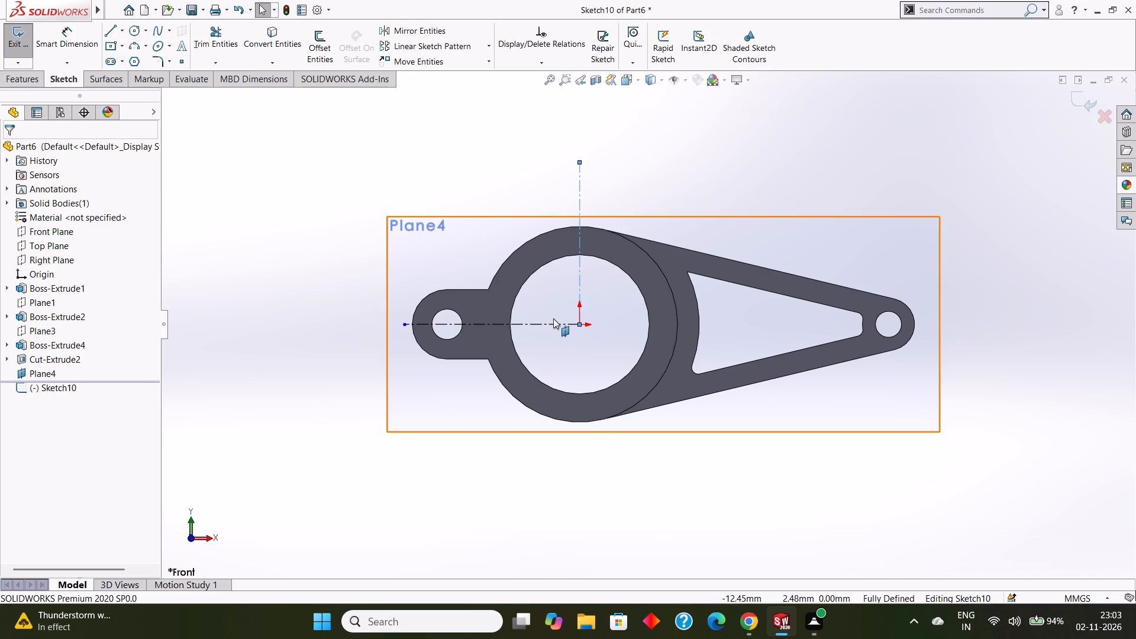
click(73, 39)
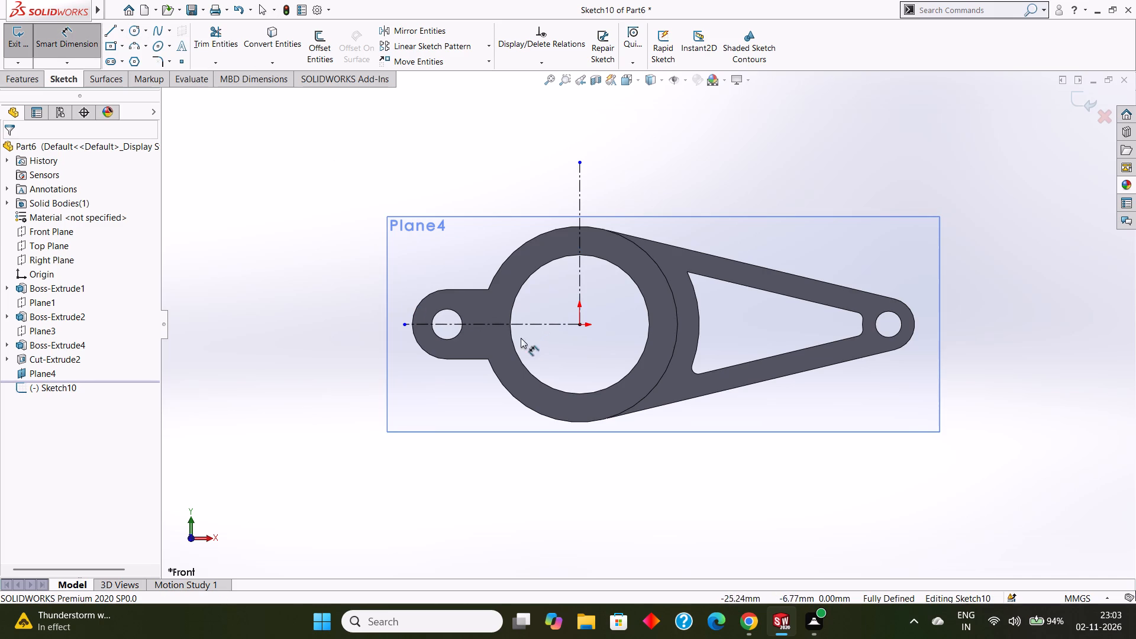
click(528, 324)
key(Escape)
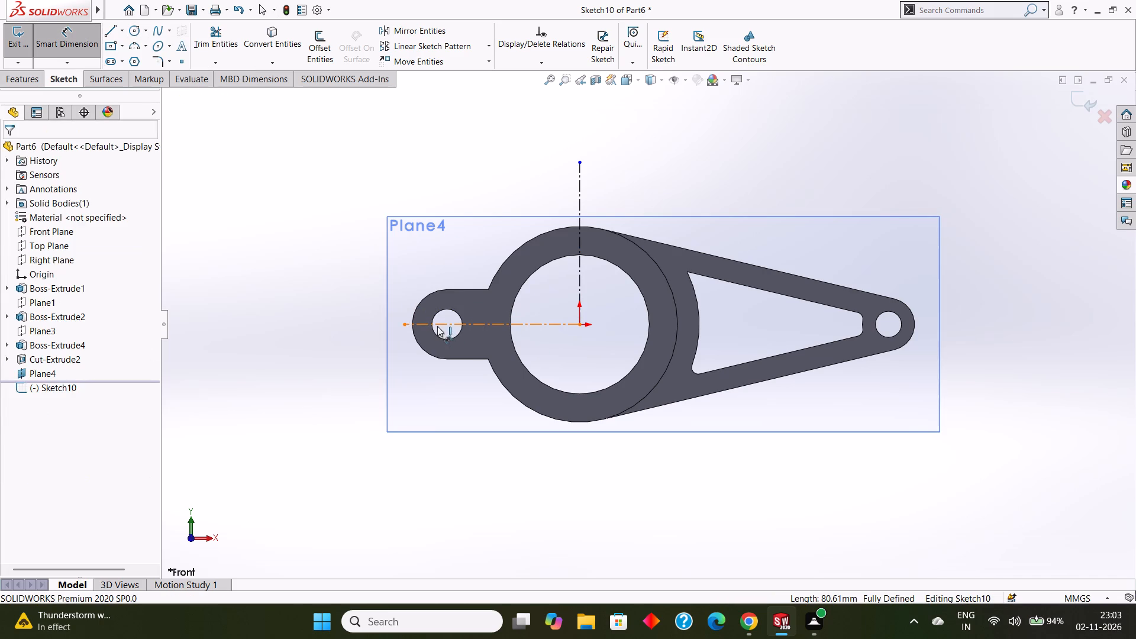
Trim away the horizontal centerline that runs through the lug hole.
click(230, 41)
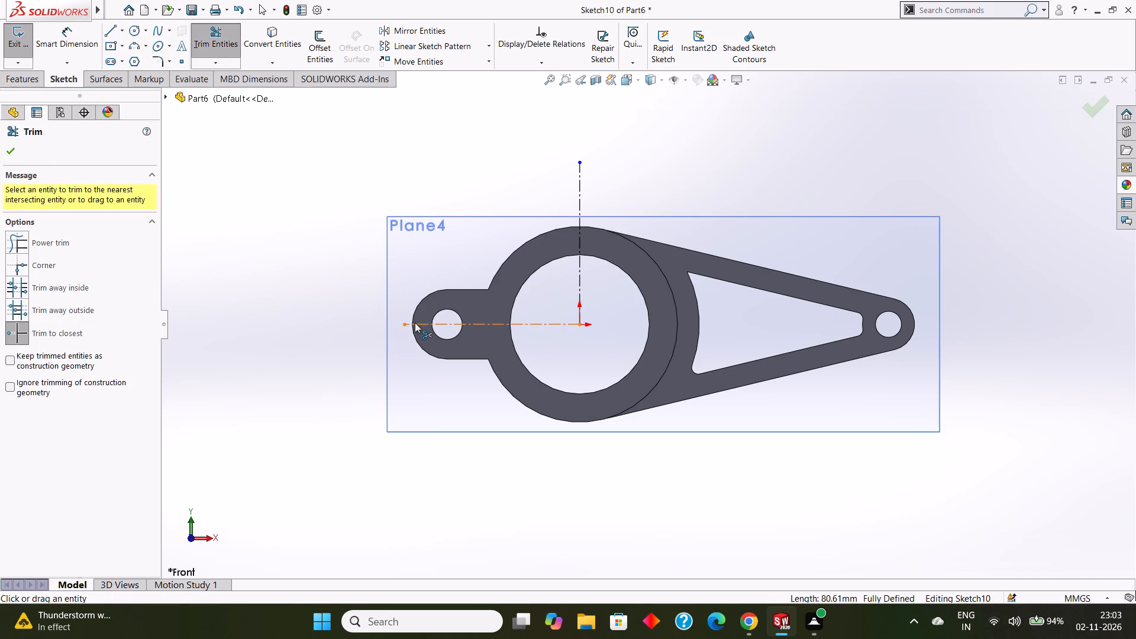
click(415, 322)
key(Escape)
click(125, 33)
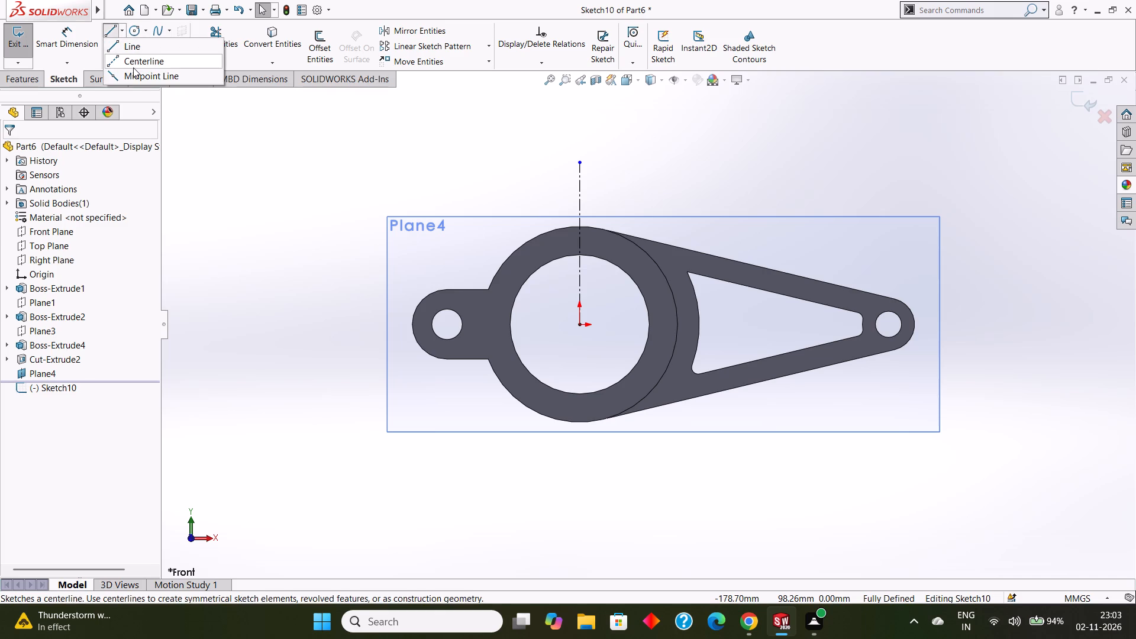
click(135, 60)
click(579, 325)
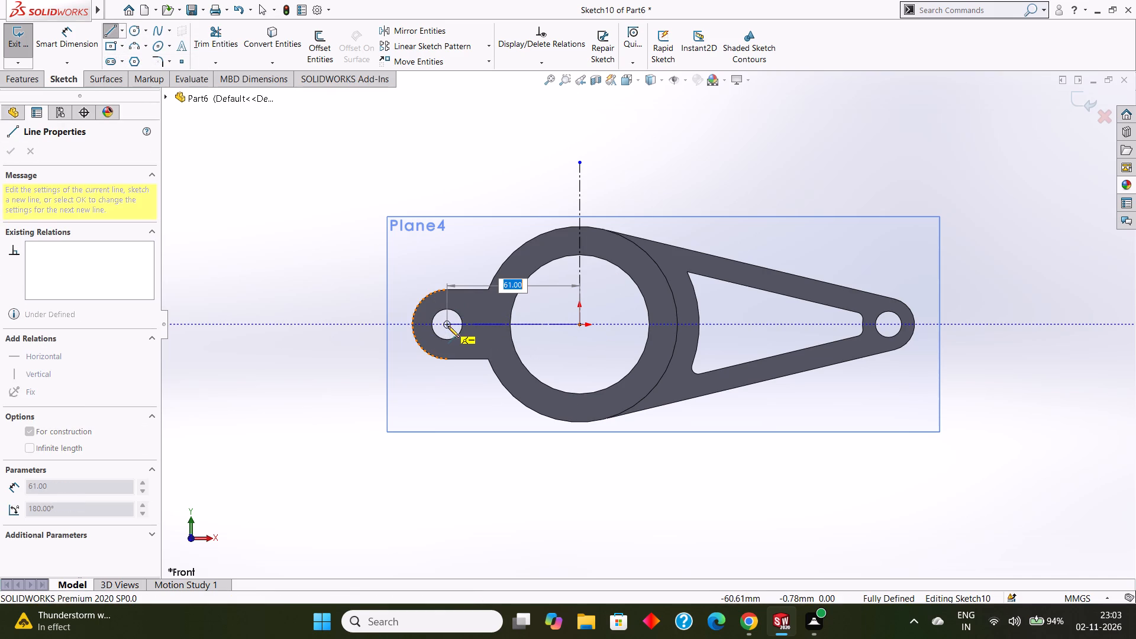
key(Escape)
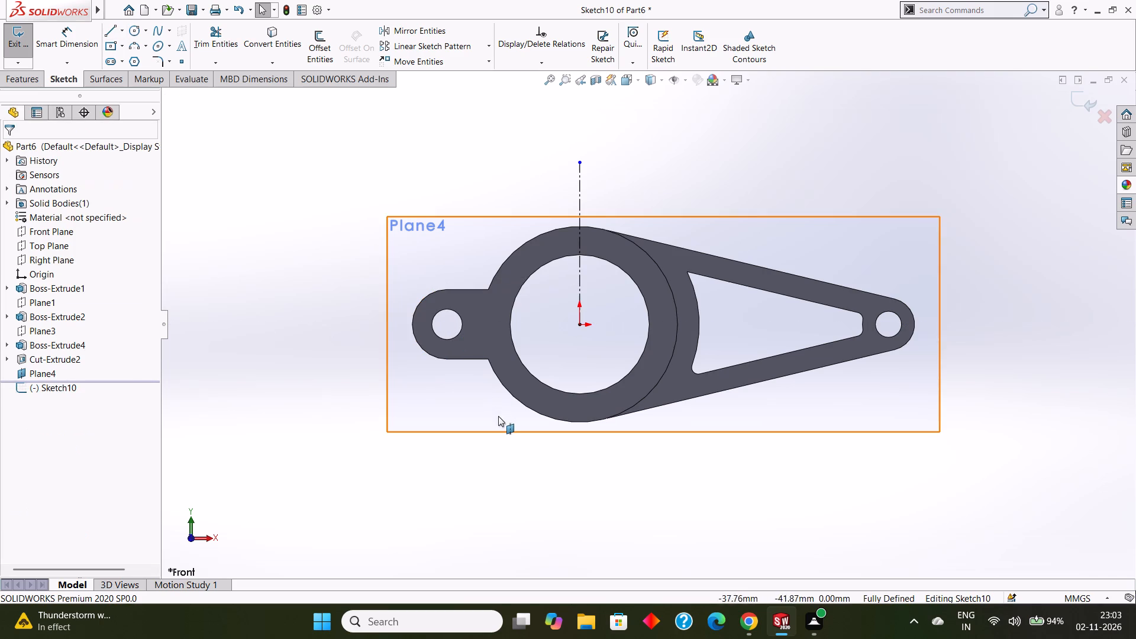
Undo the Plane4 sketch, Plane4, the lug hole cut with its sketch, and the lug extrusion, back to the open lug profile sketch.
key(ctrl+z)
key(ctrl+z)
key(ctrl+z)
key(ctrl+z)
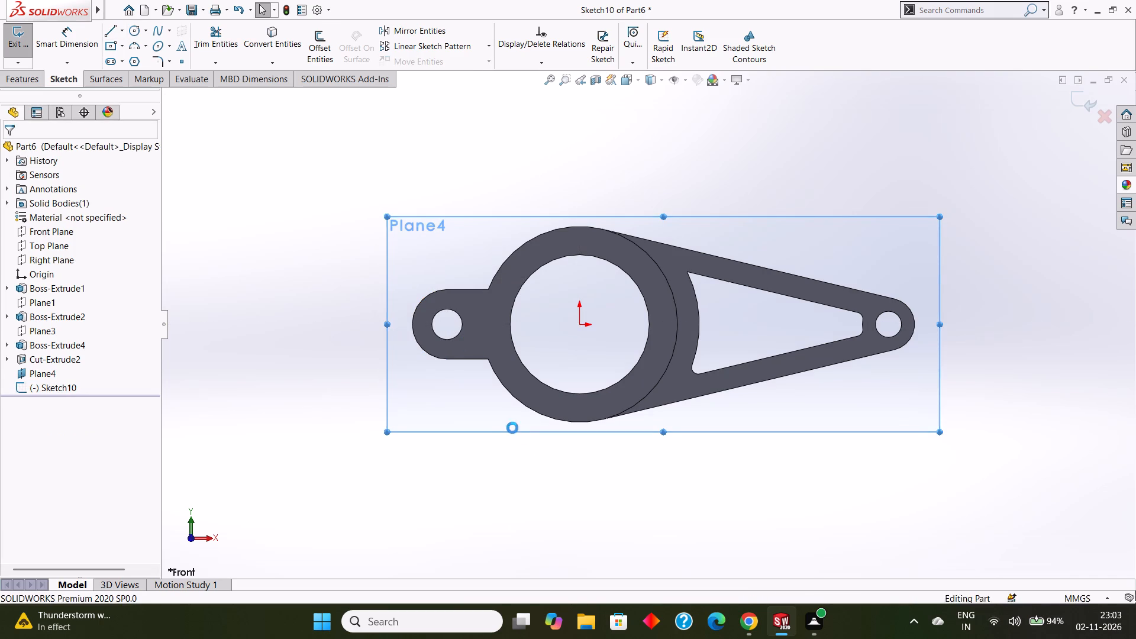
key(ctrl+z)
key(ctrl+z)
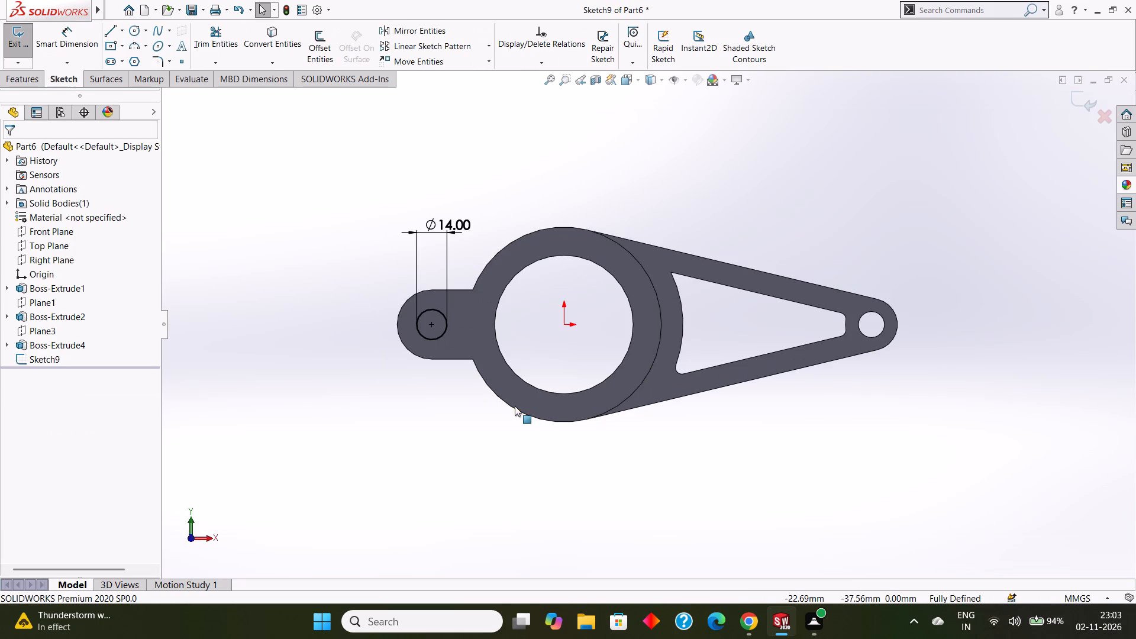
key(ctrl+z)
key(ctrl+z)
key(ctrl+z)
key(ctrl+z)
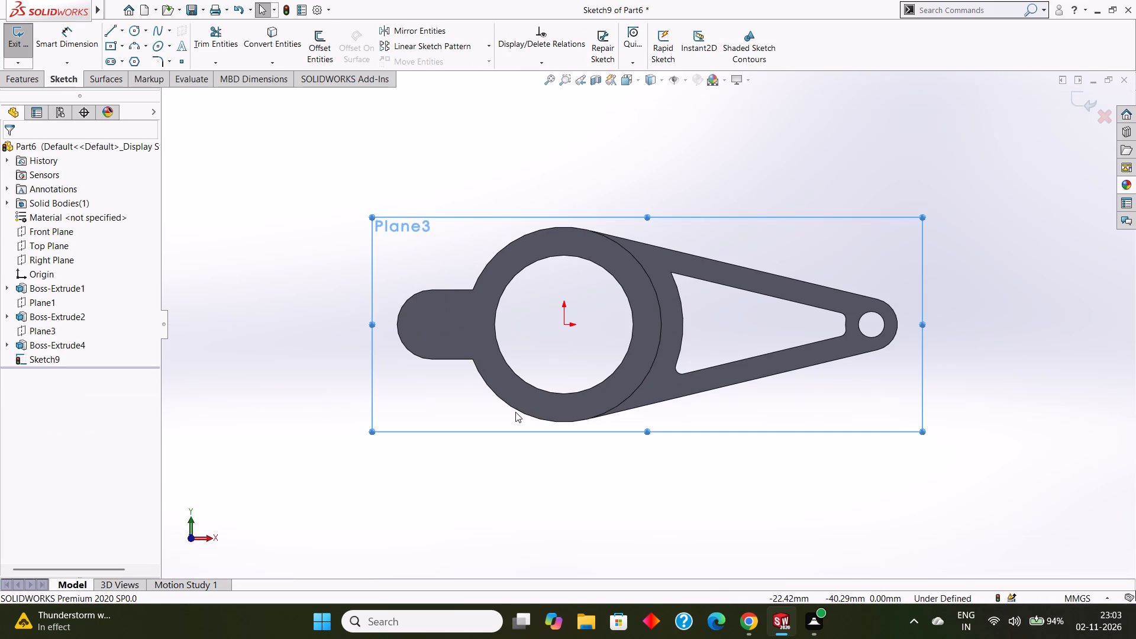
key(ctrl+z)
key(ctrl+z)
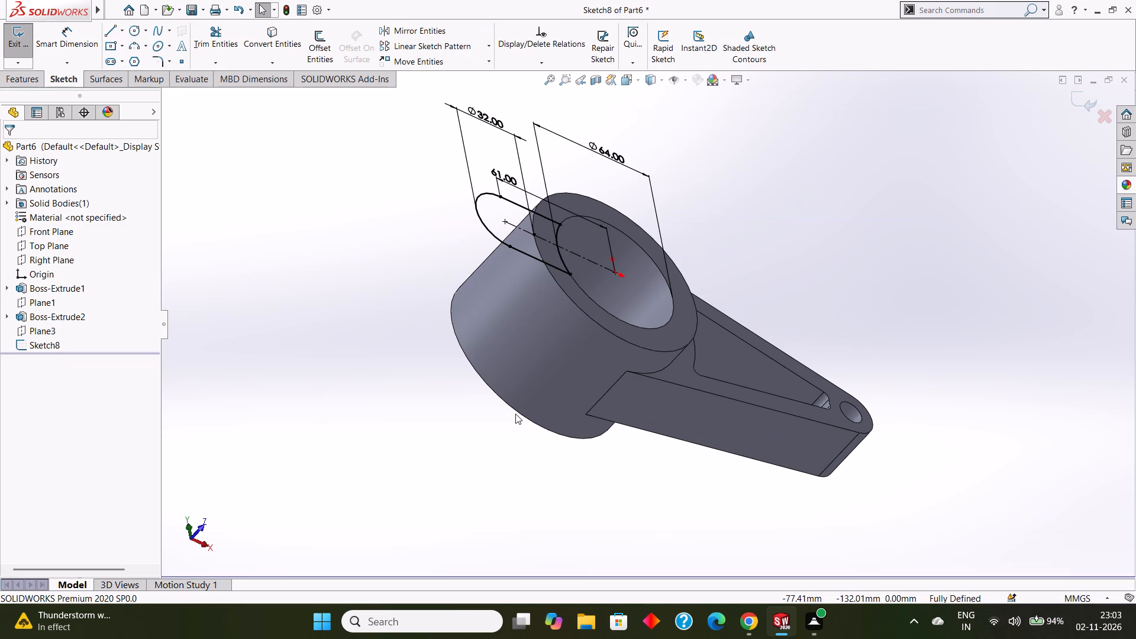
Show Plane3 and view the lug profile sketch face-on.
middle_drag(521, 383, 508, 411)
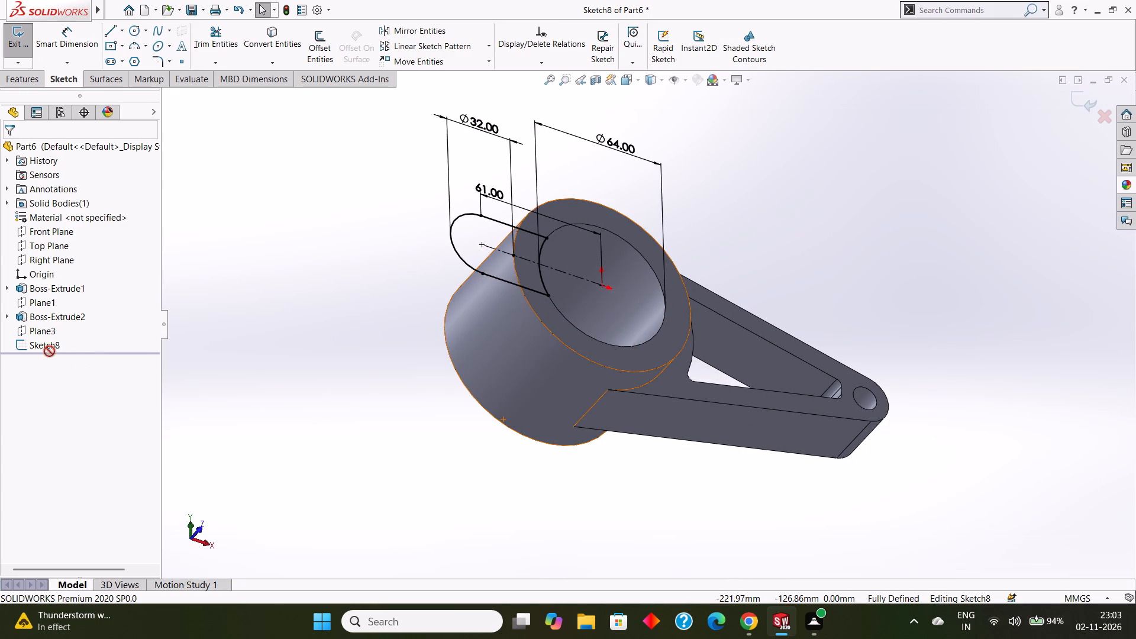
click(40, 330)
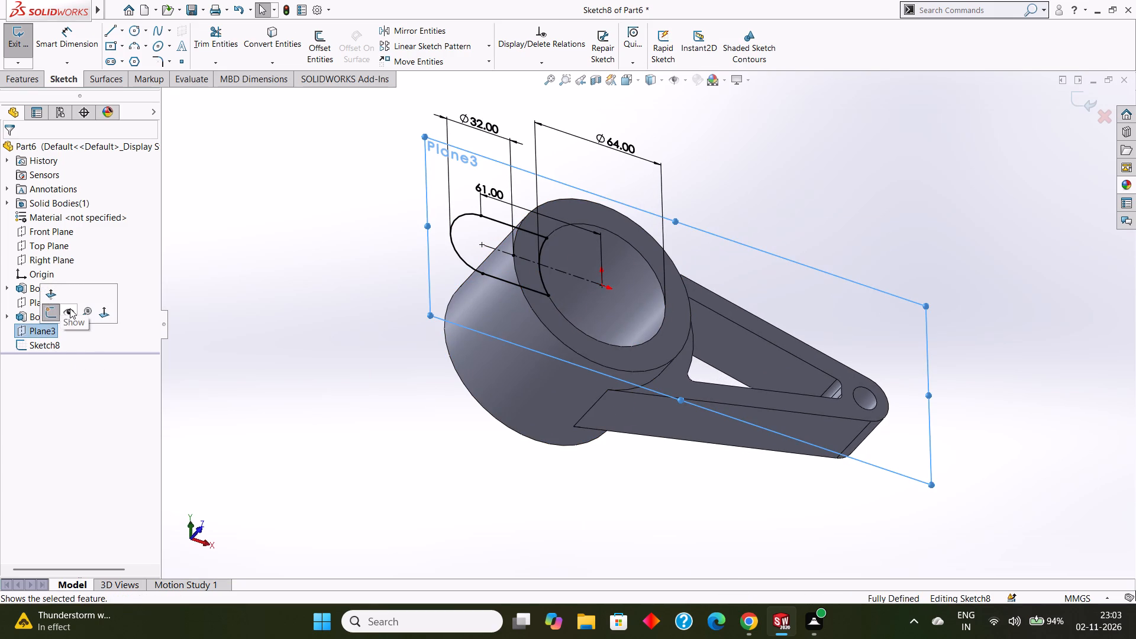
click(70, 308)
click(795, 293)
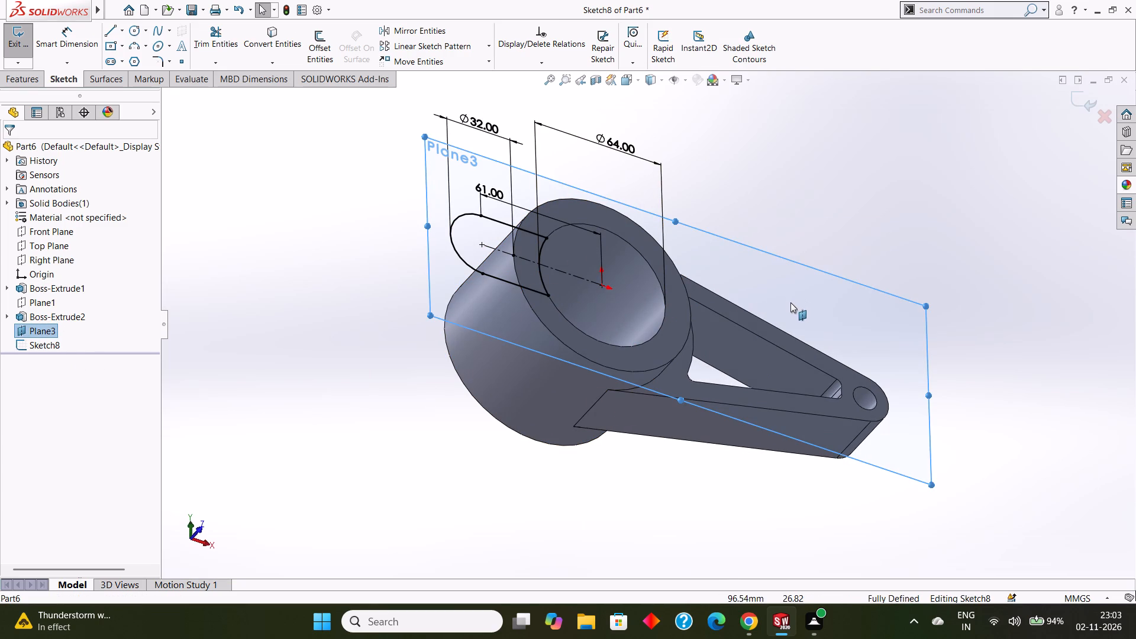
key(ctrl+8)
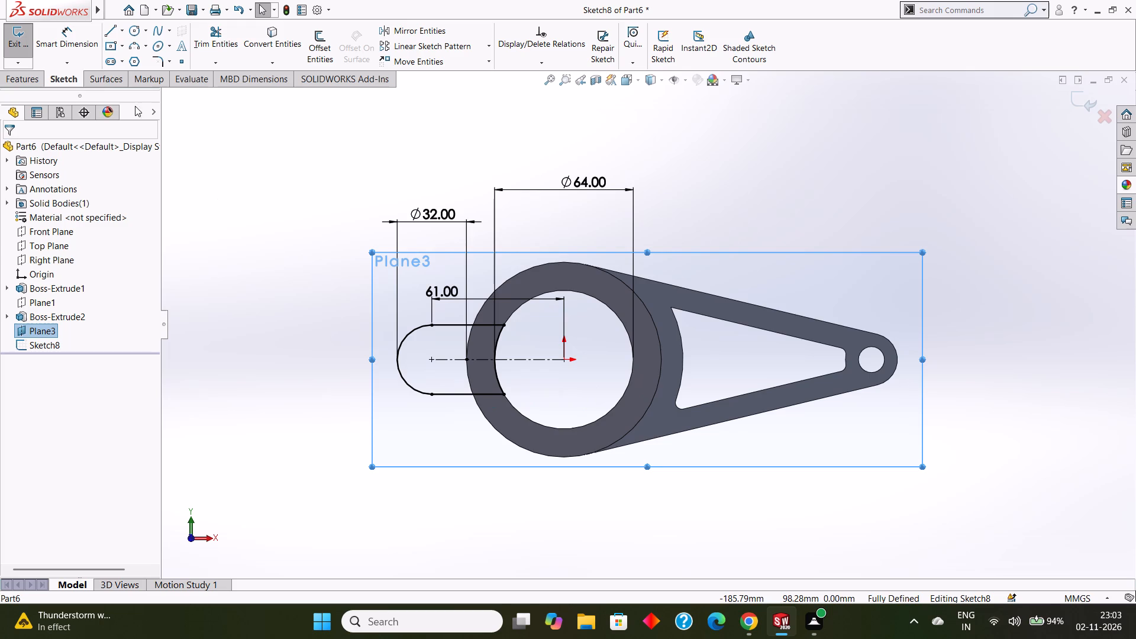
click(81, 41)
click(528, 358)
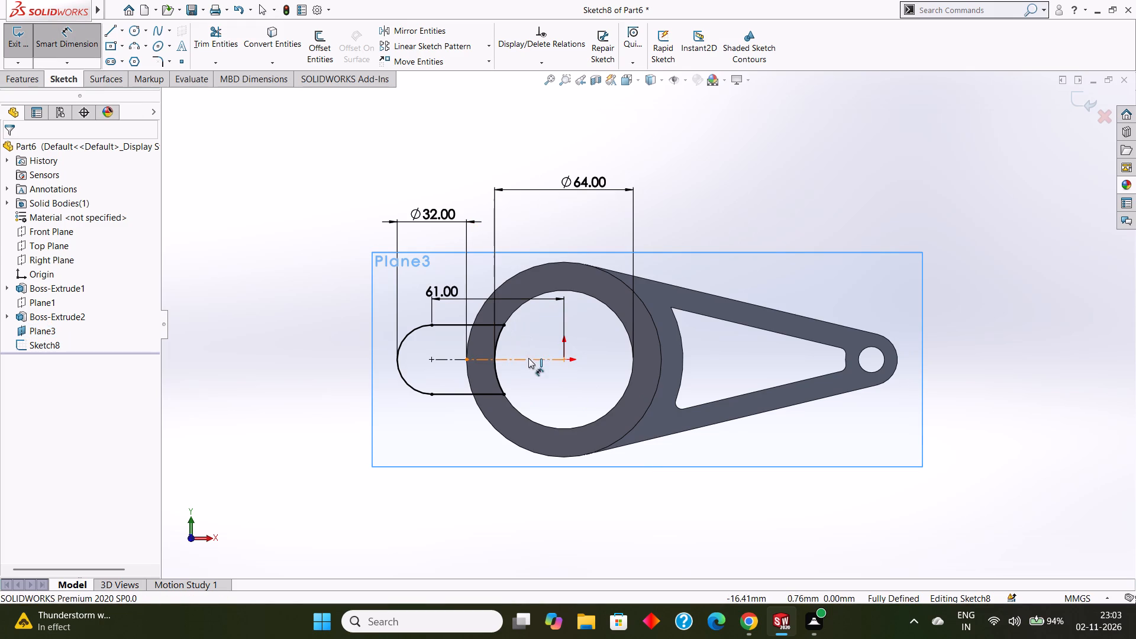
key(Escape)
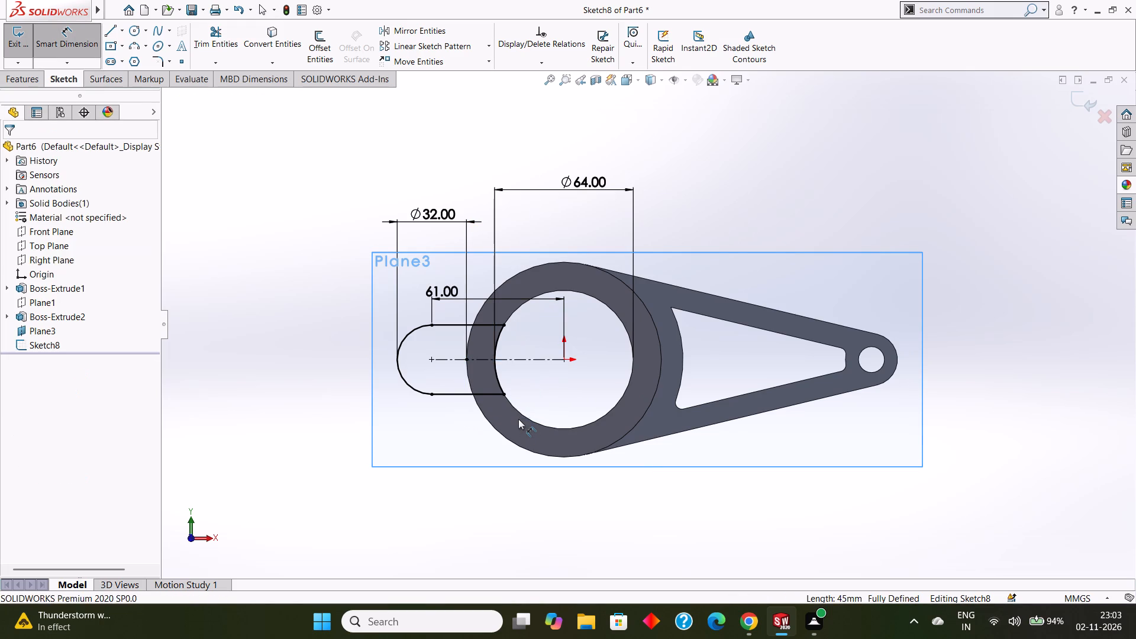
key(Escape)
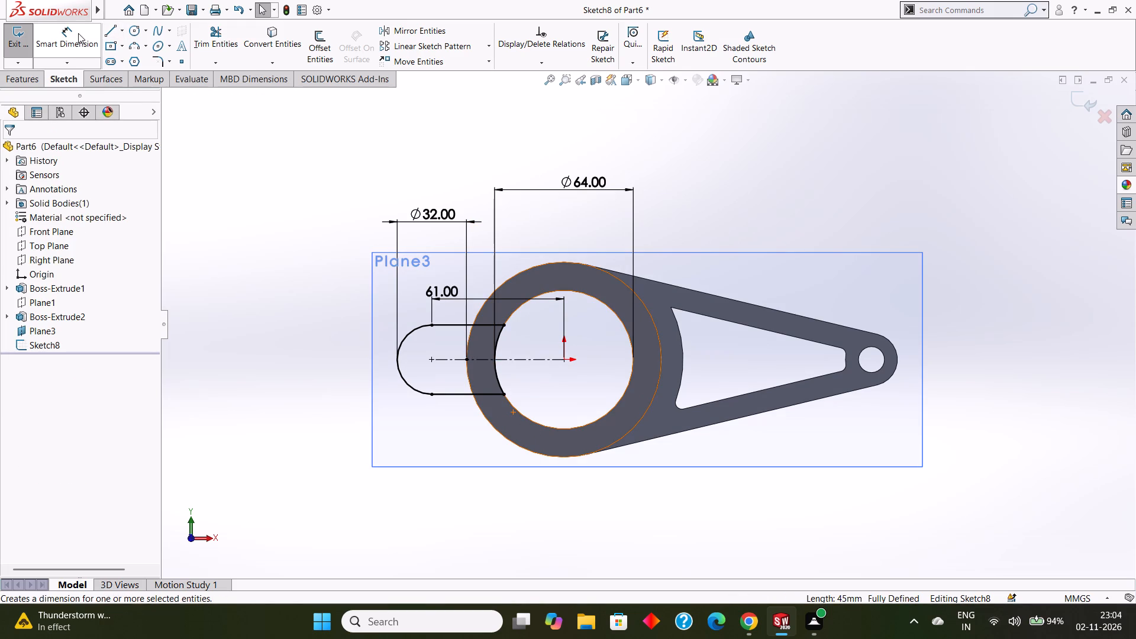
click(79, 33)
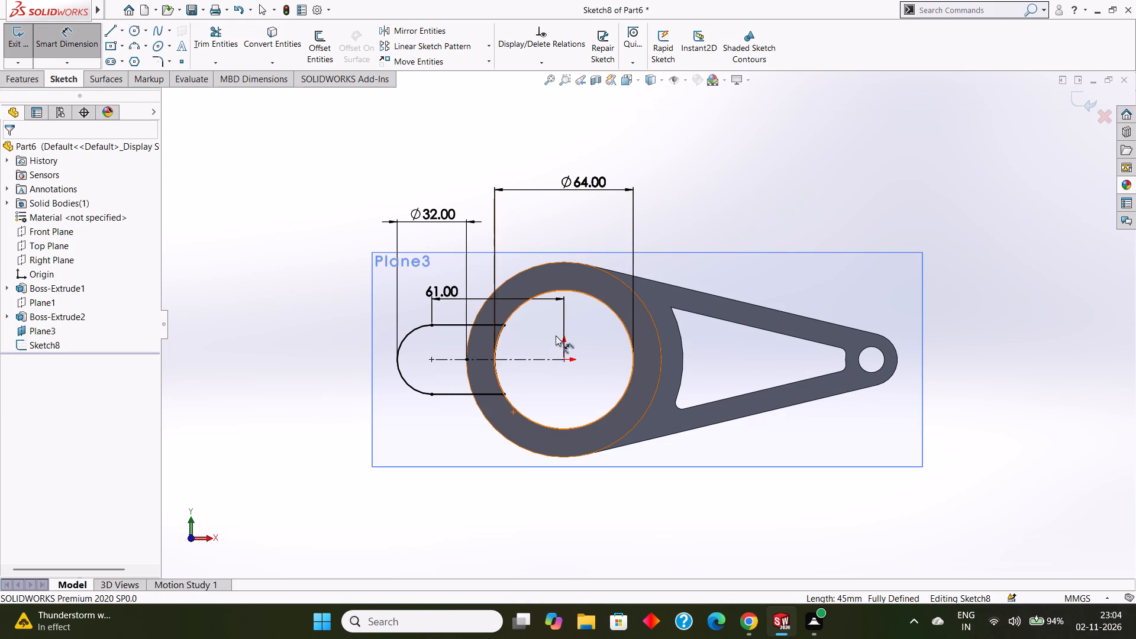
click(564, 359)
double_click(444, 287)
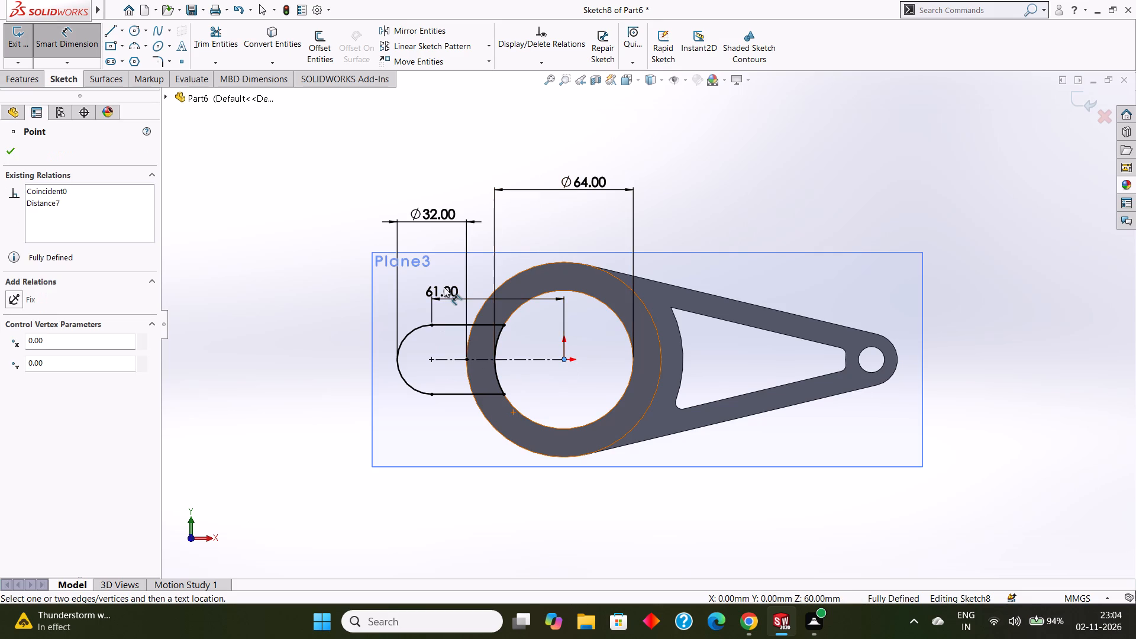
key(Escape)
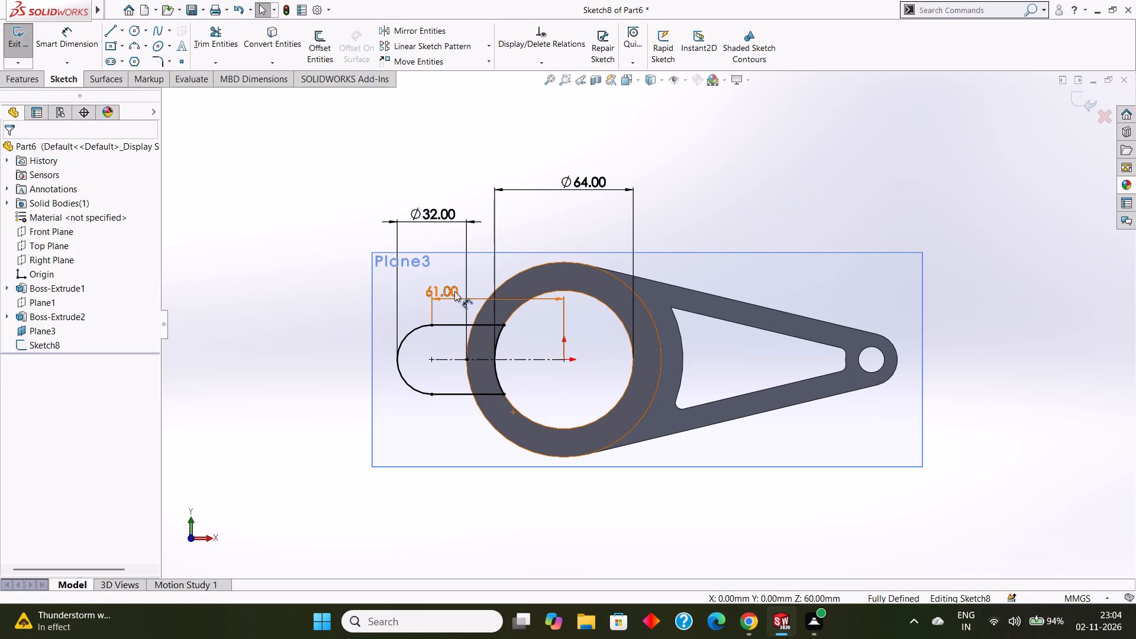
Set the distance from the origin to the centre of the lug's rounded end to 65 mm.
double_click(453, 291)
key(BackSpace)
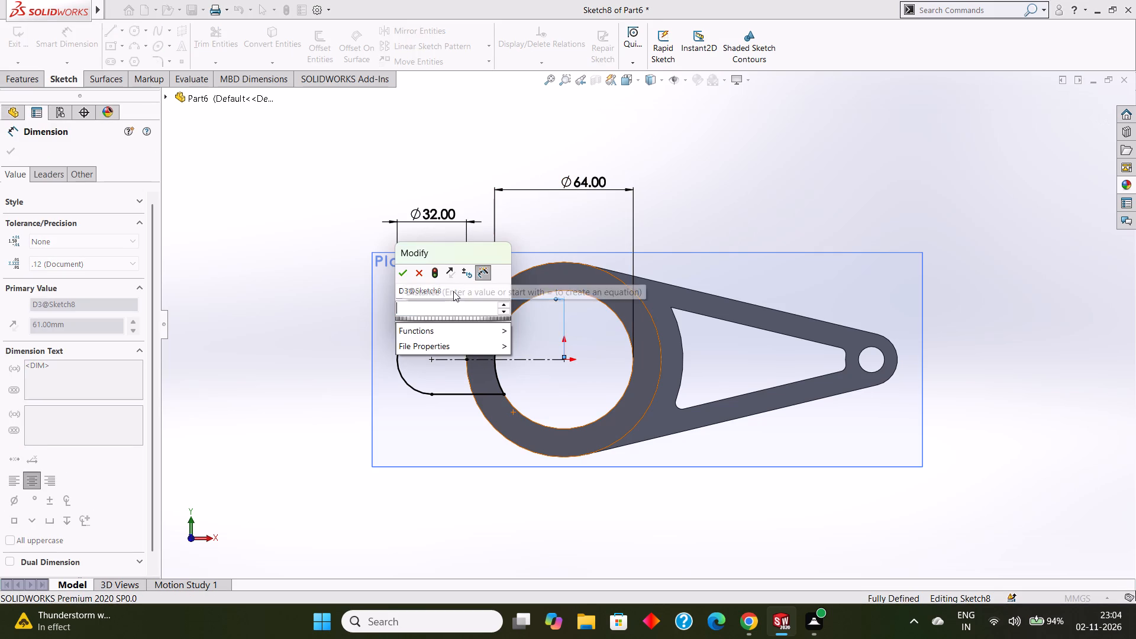
text(65)
key(Return)
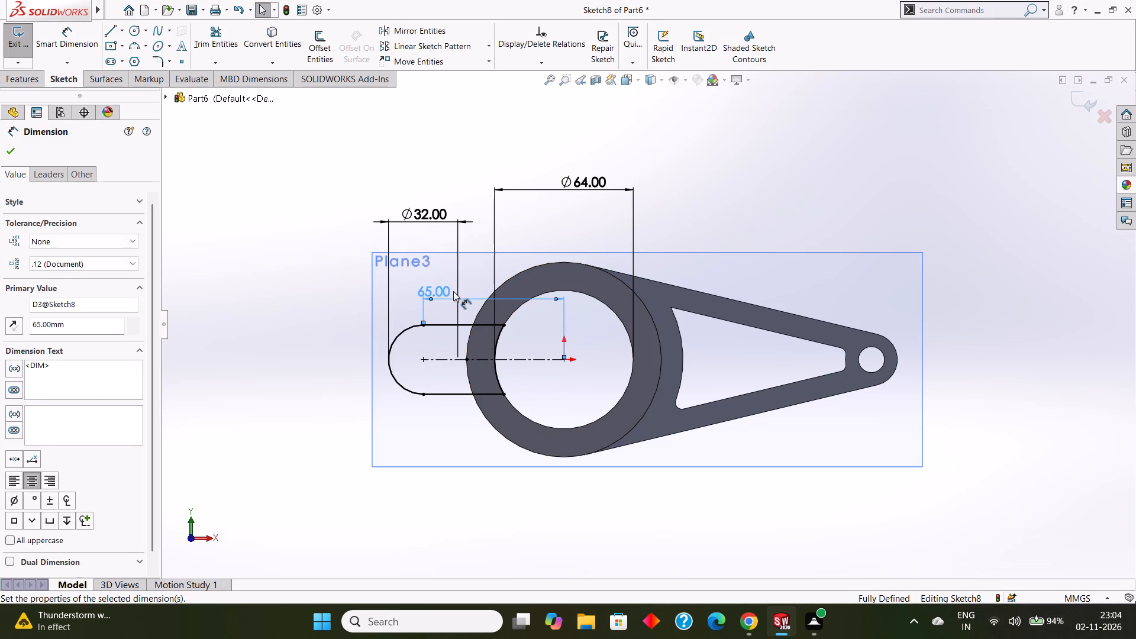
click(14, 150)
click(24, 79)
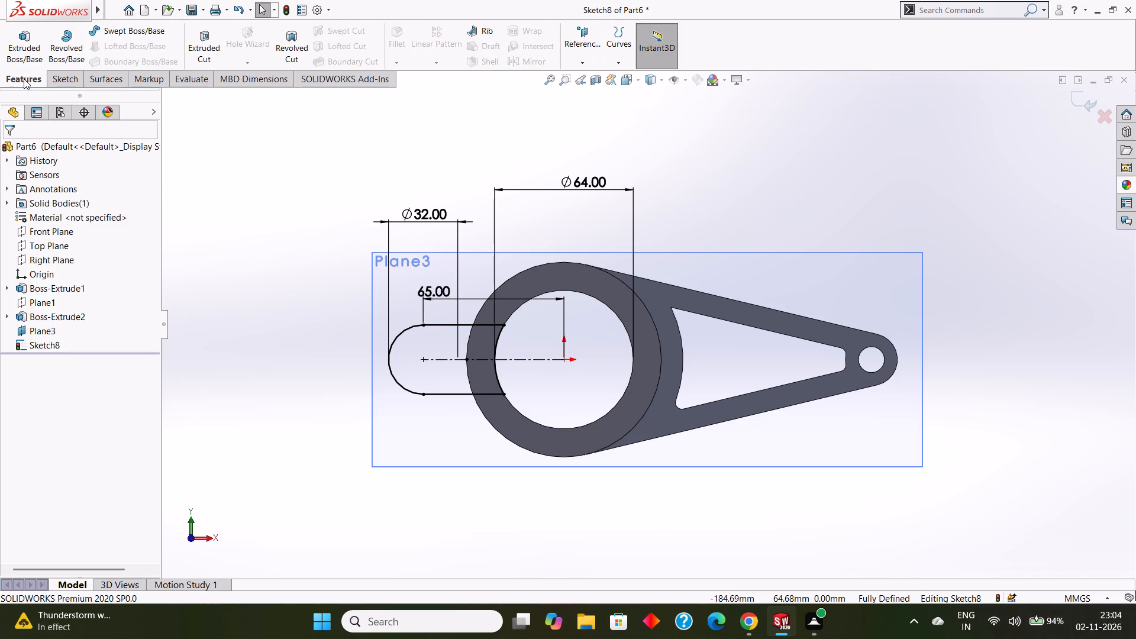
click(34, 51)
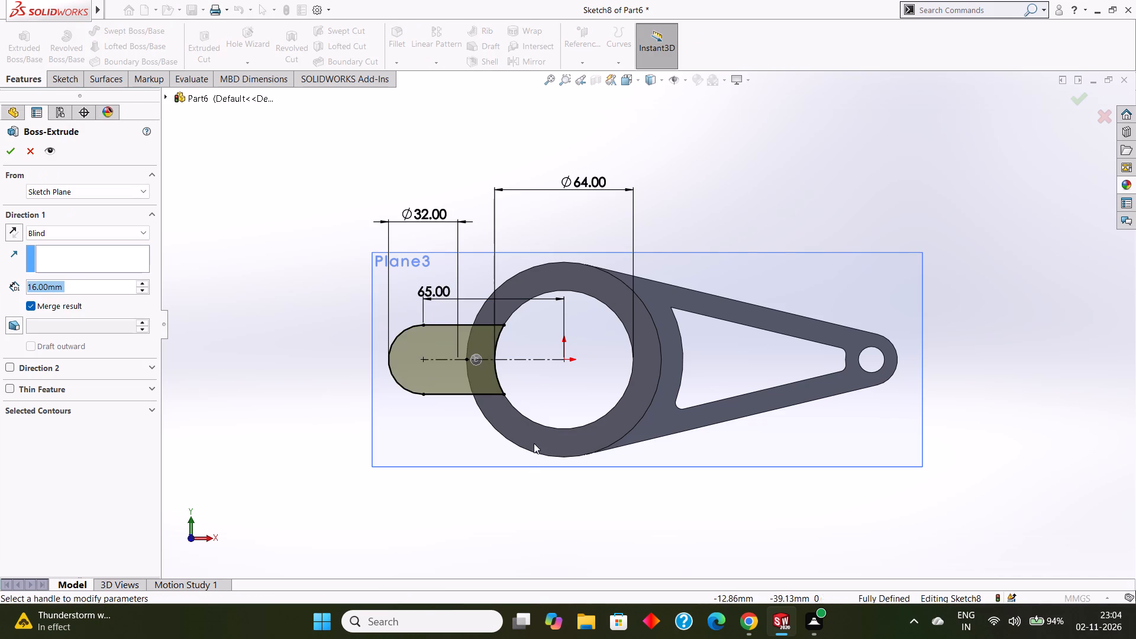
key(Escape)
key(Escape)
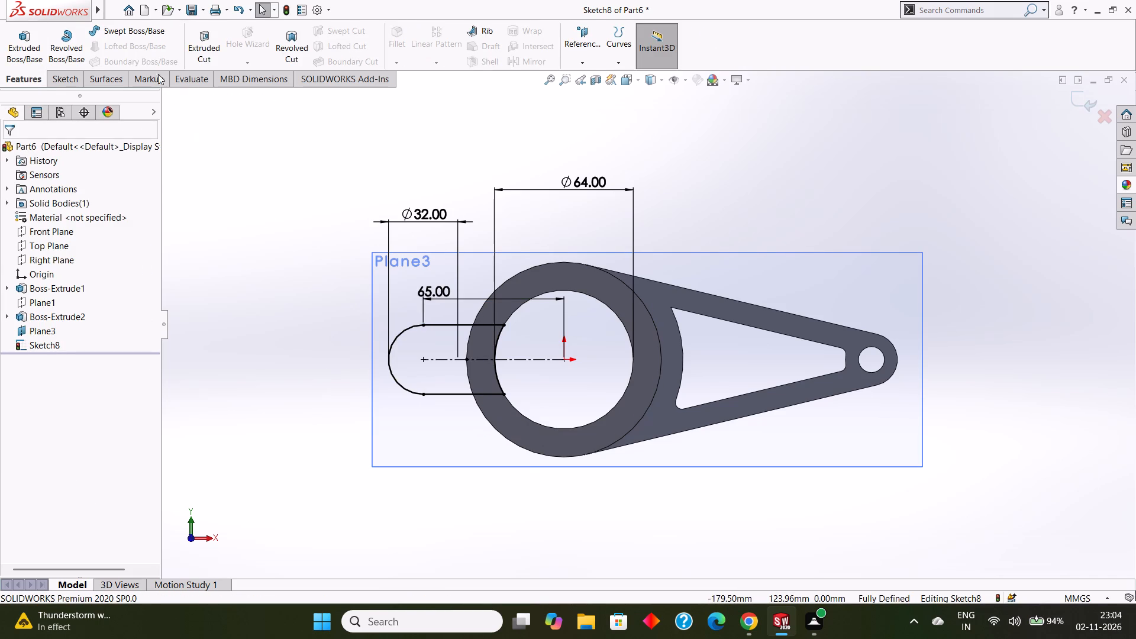
Draw a circle of 7 mm radius centred on the lug's rounded end in the profile sketch.
click(62, 83)
click(130, 31)
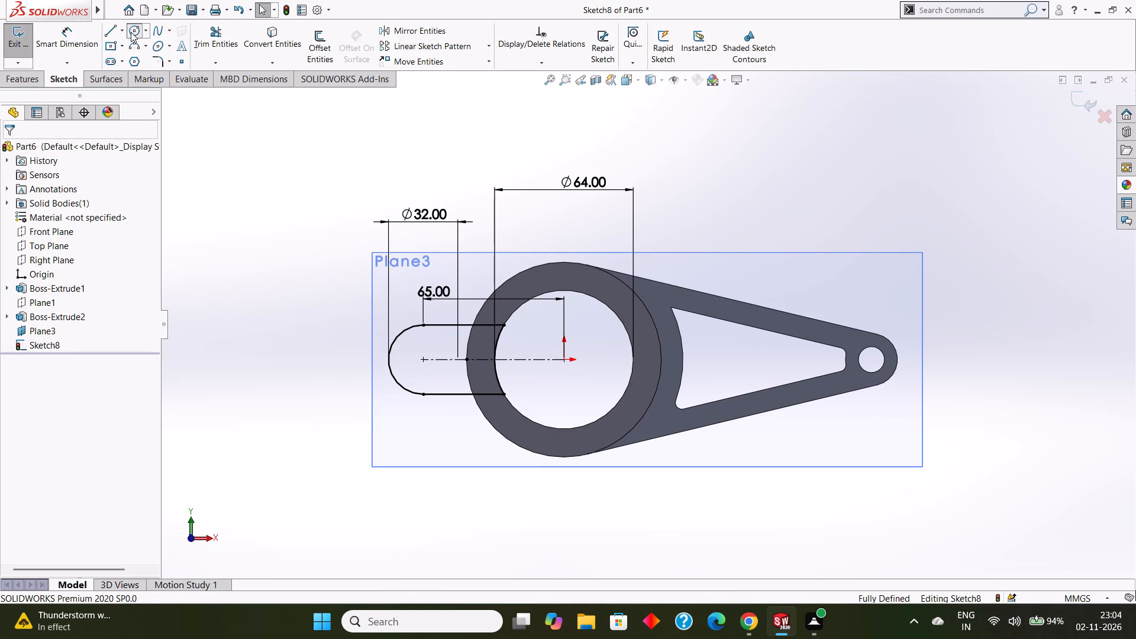
drag(424, 361, 431, 371)
key(BackSpace)
key(7)
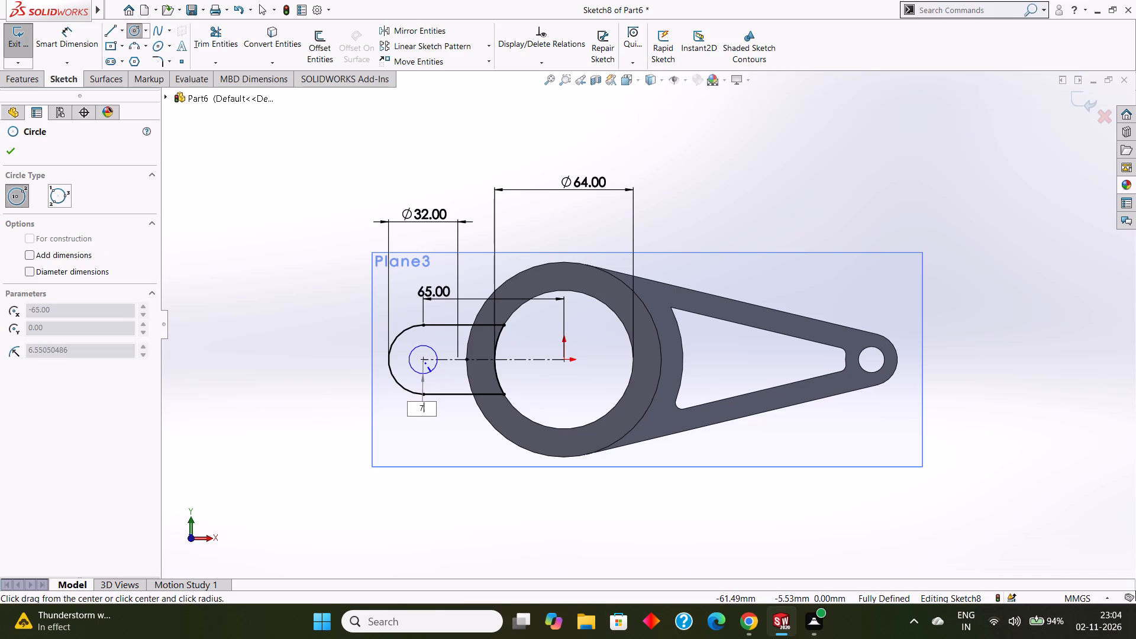
key(Return)
click(15, 141)
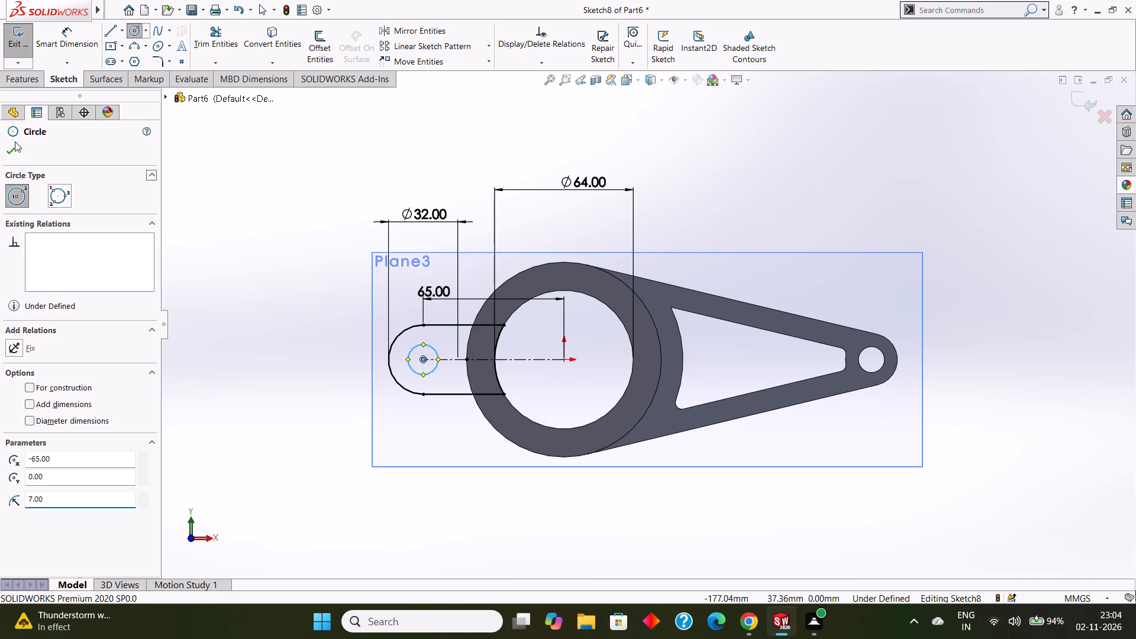
click(10, 150)
Extrude the lug profile with its hole 16 mm in the reversed direction, down alongside the cylinder, merged with the body.
click(30, 80)
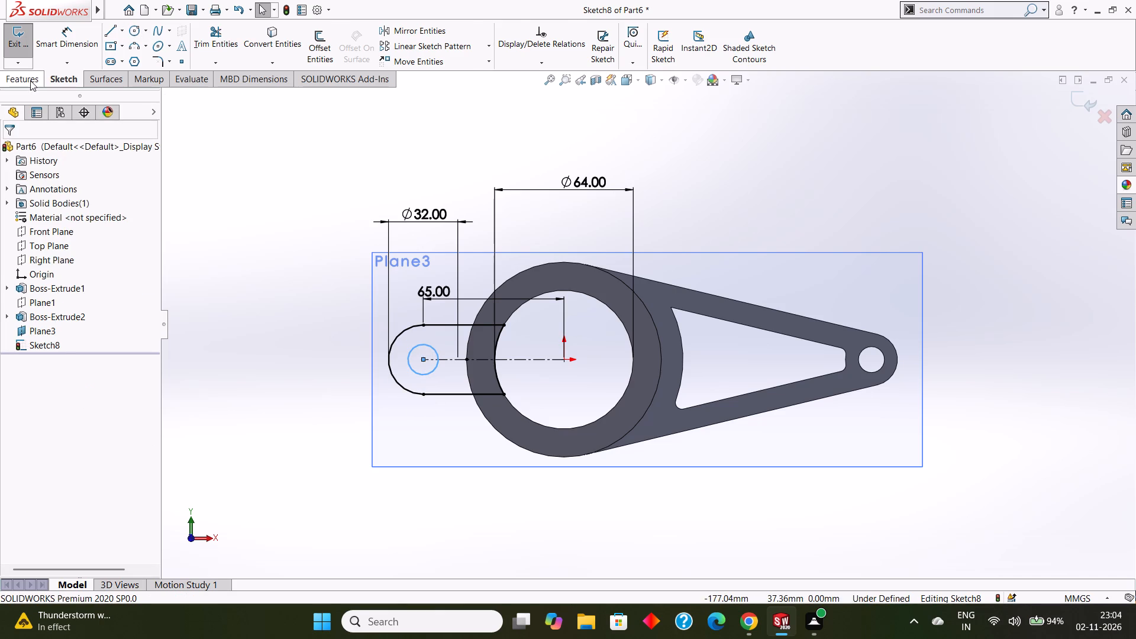
click(34, 56)
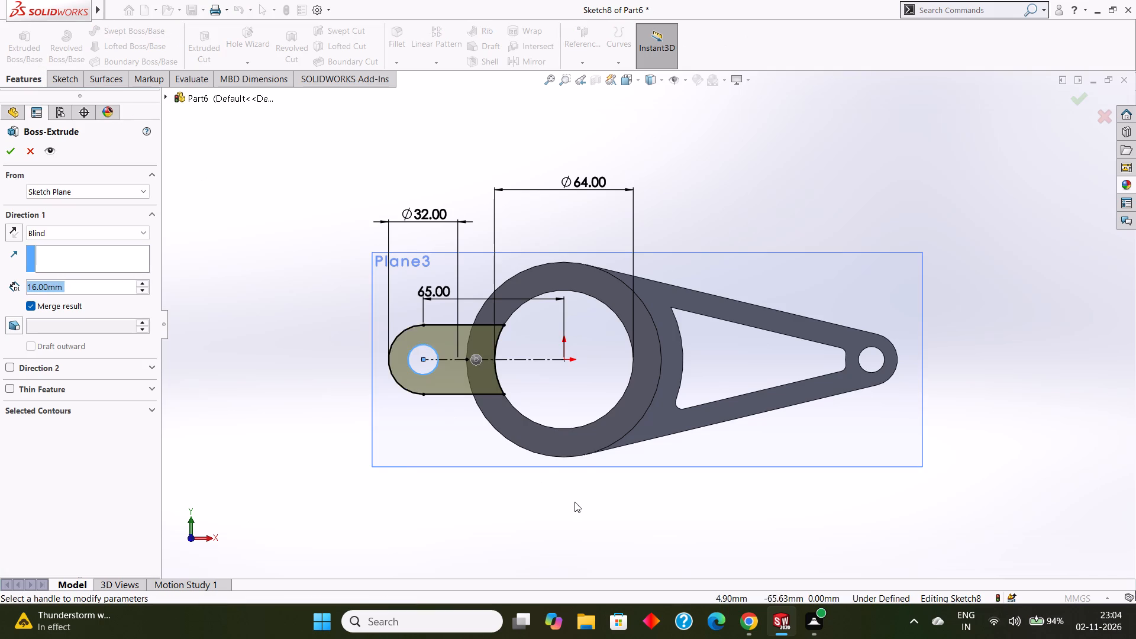
middle_drag(575, 502, 617, 358)
click(17, 234)
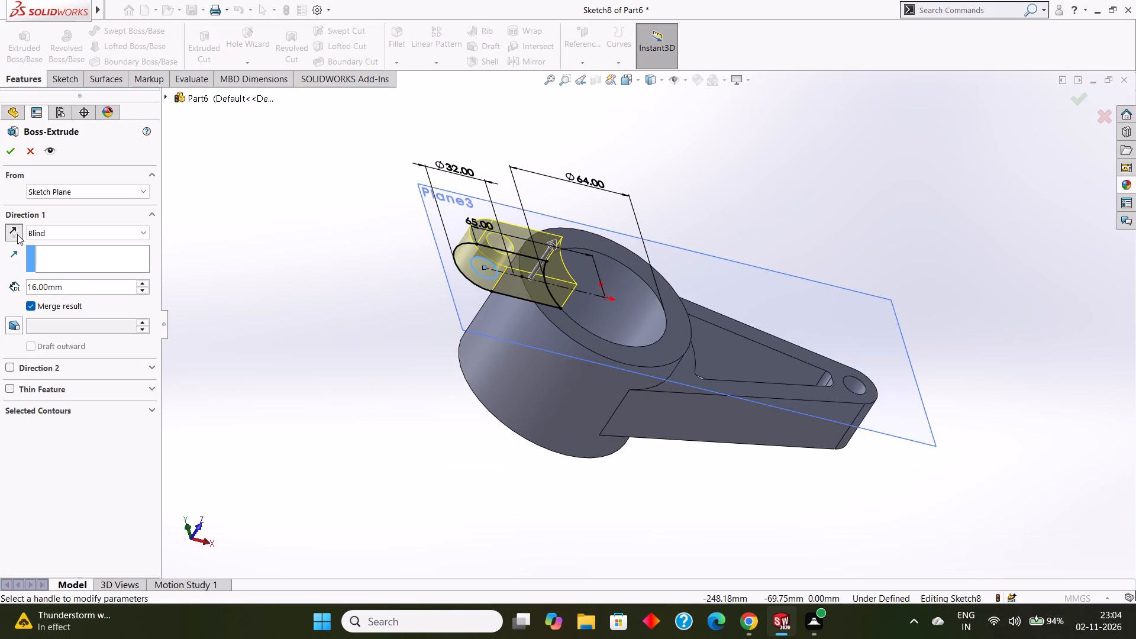
click(11, 149)
click(756, 166)
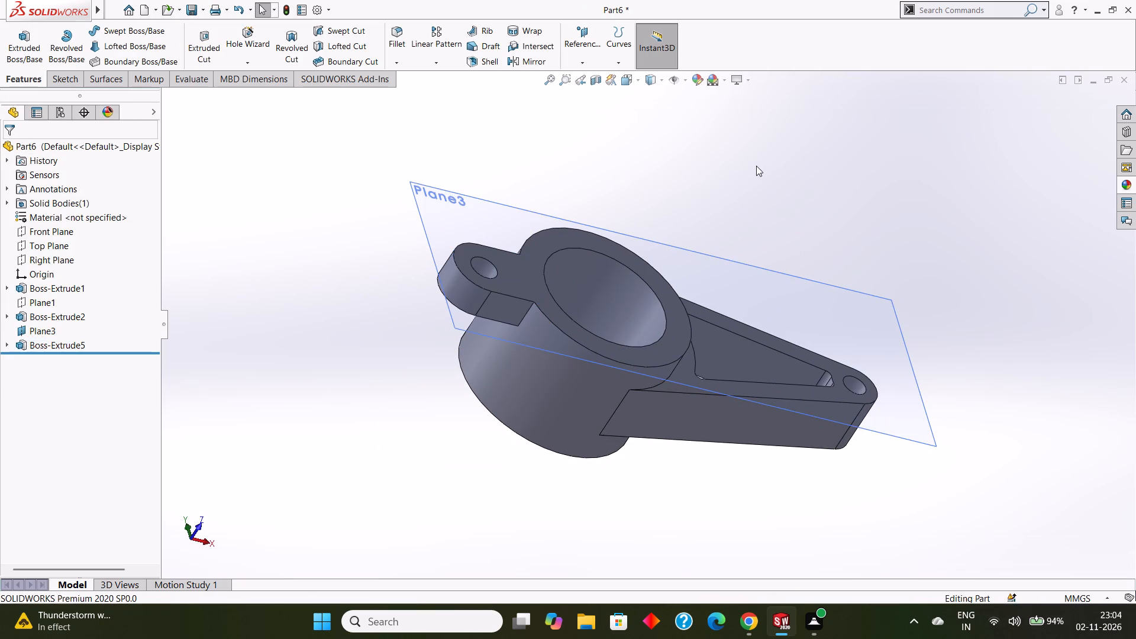
Hide Plane3.
middle_drag(777, 179, 765, 156)
middle_drag(805, 233, 856, 206)
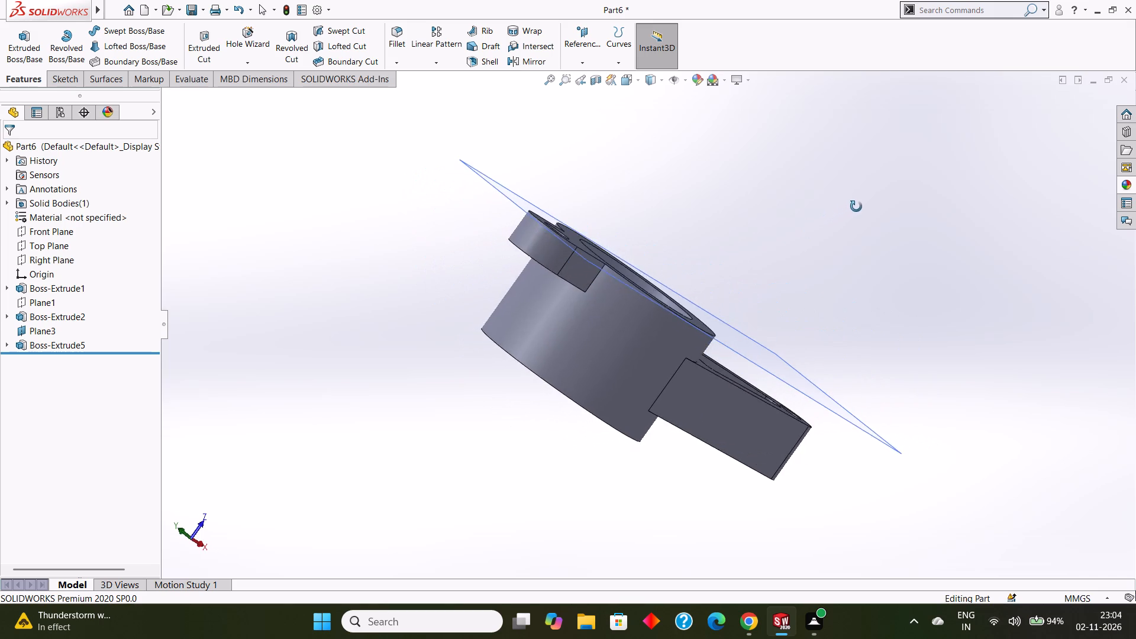
middle_drag(856, 206, 779, 251)
right_click(782, 284)
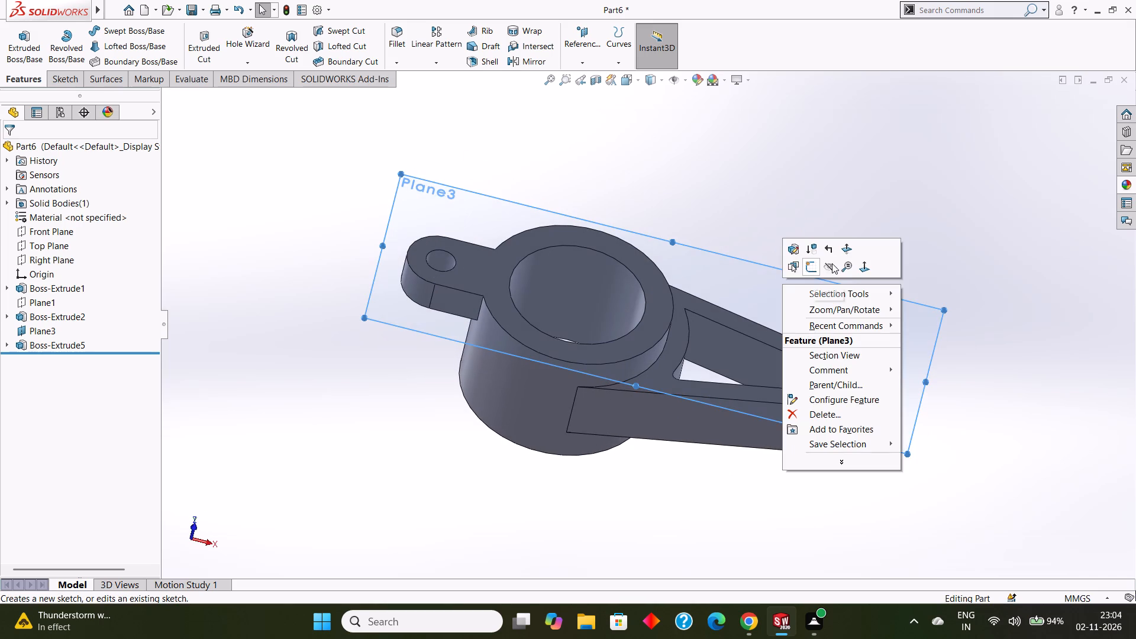
click(832, 263)
middle_drag(767, 206, 776, 209)
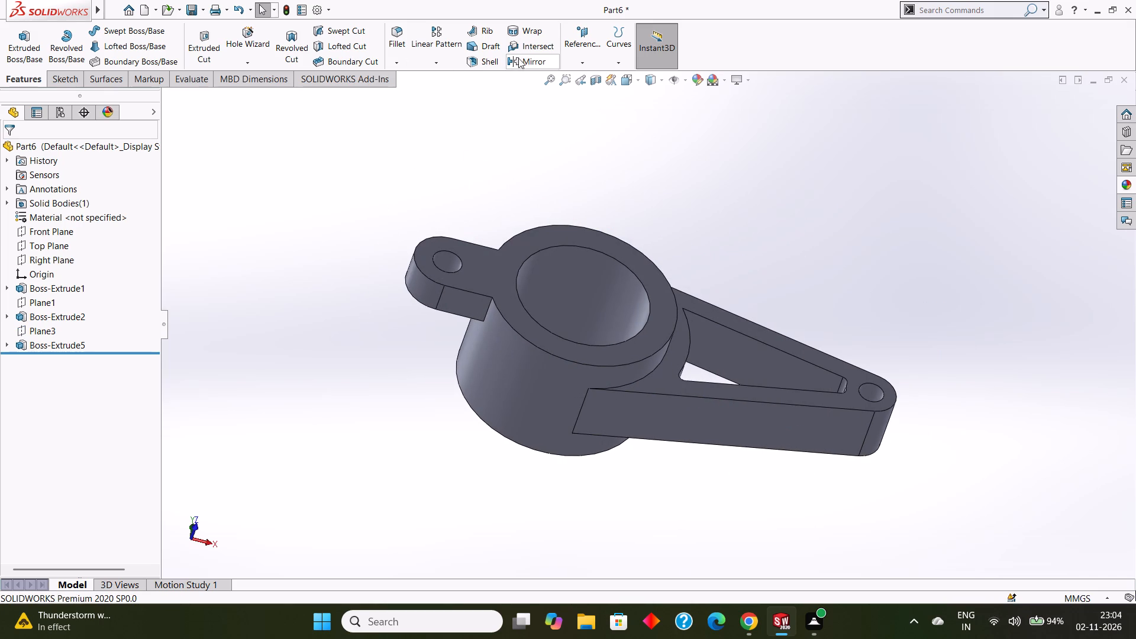
Create a reference plane offset 0 mm from the Front Plane.
click(582, 61)
click(587, 76)
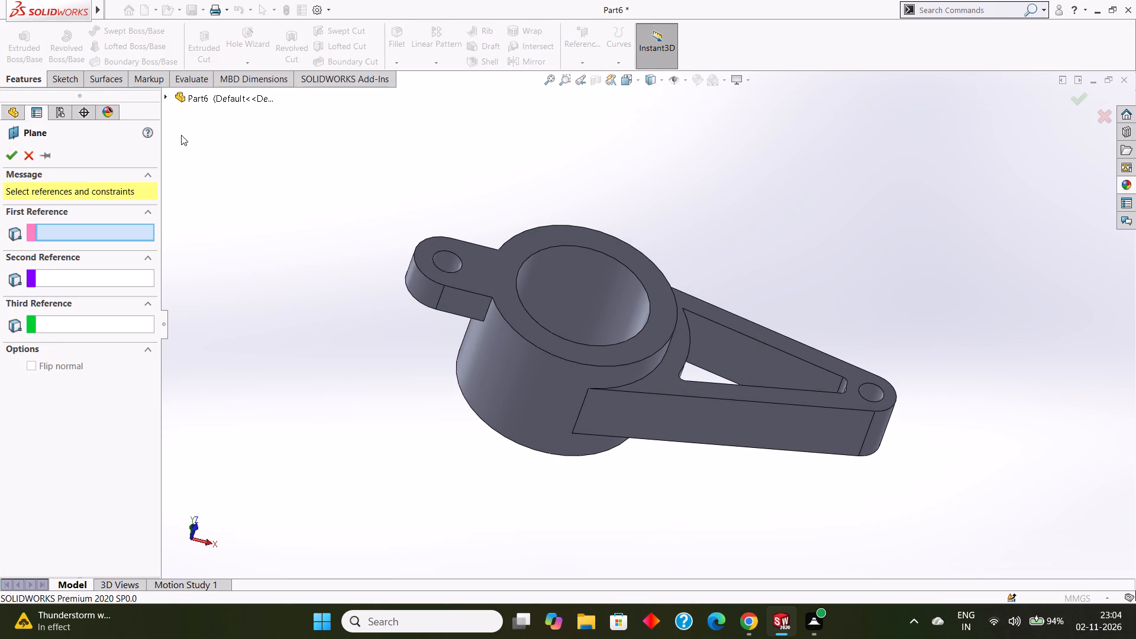
click(169, 94)
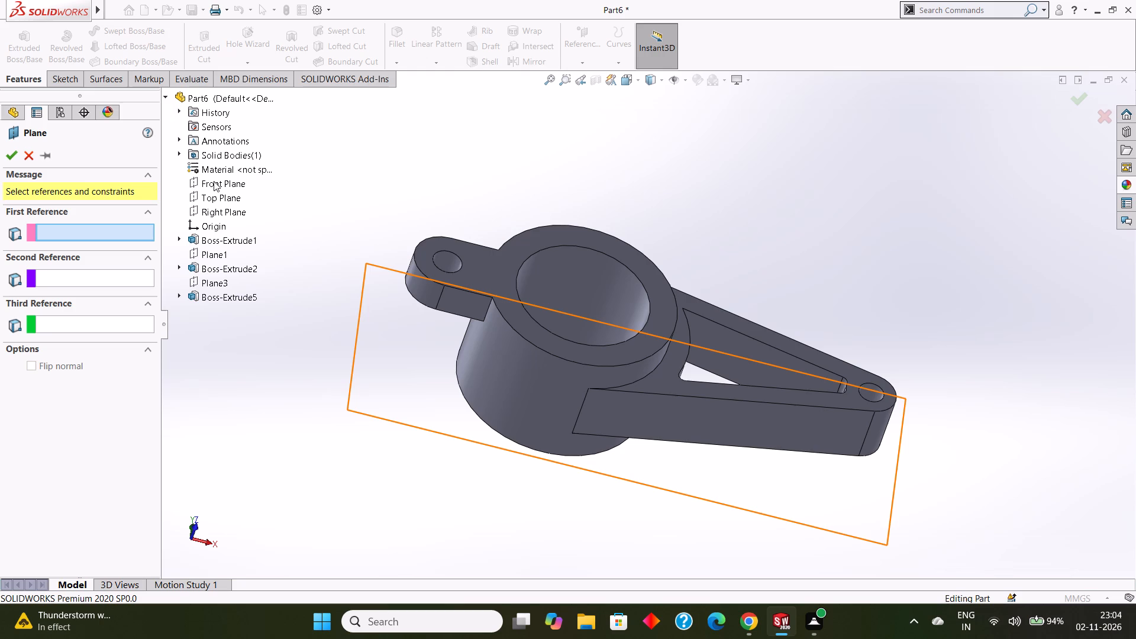
click(214, 181)
middle_drag(394, 182, 412, 158)
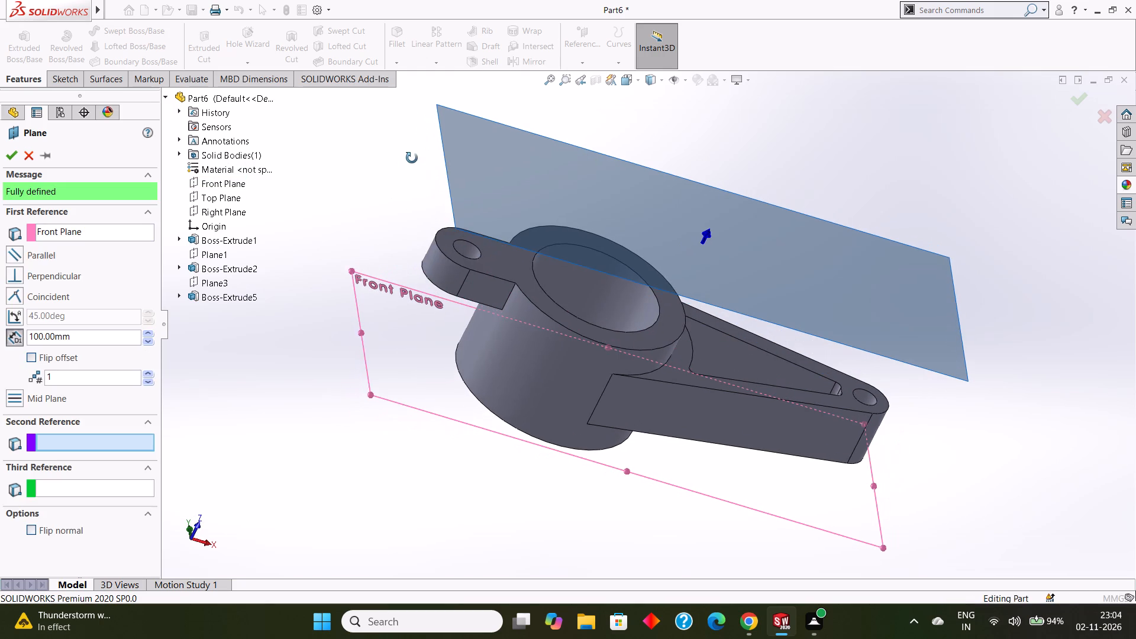
middle_drag(412, 158, 412, 159)
drag(98, 330, 9, 334)
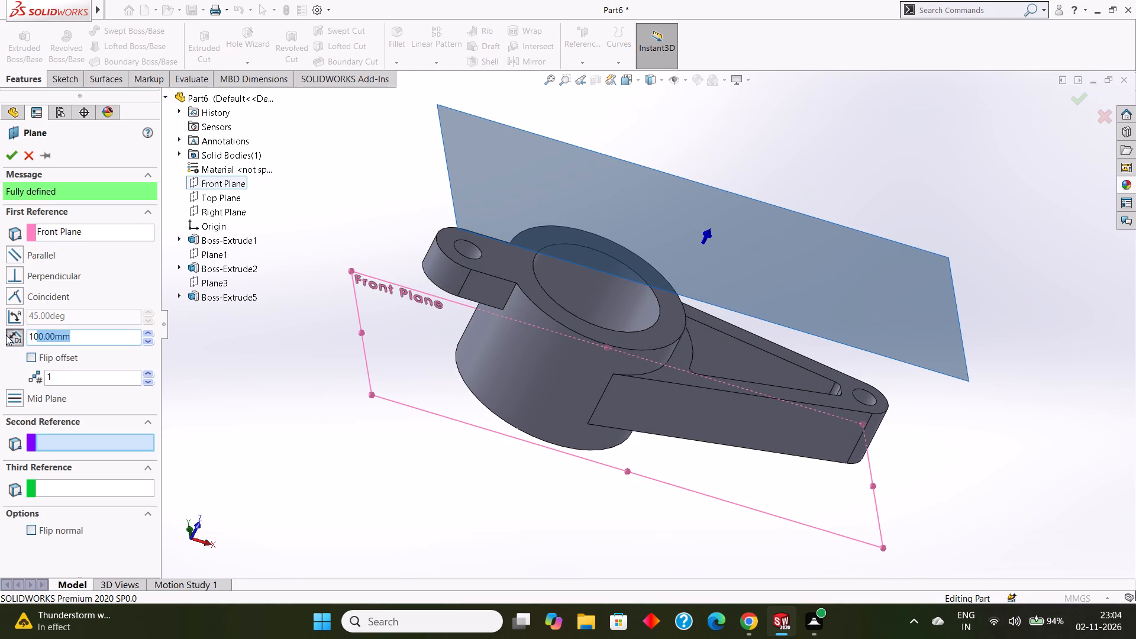
key(BackSpace)
key(0)
key(Return)
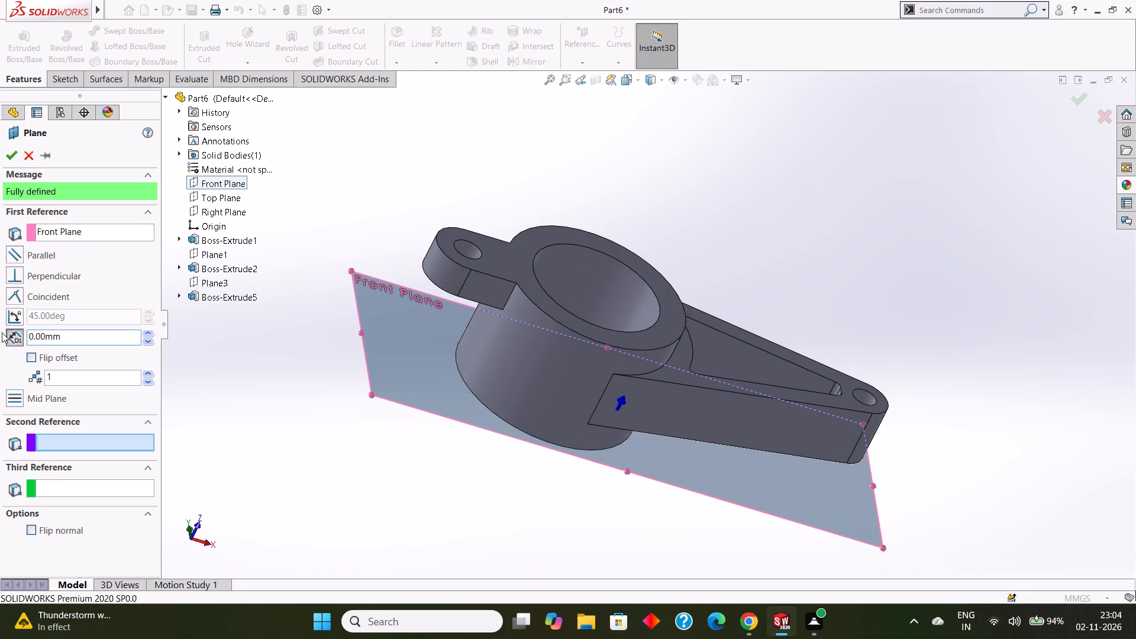
click(11, 151)
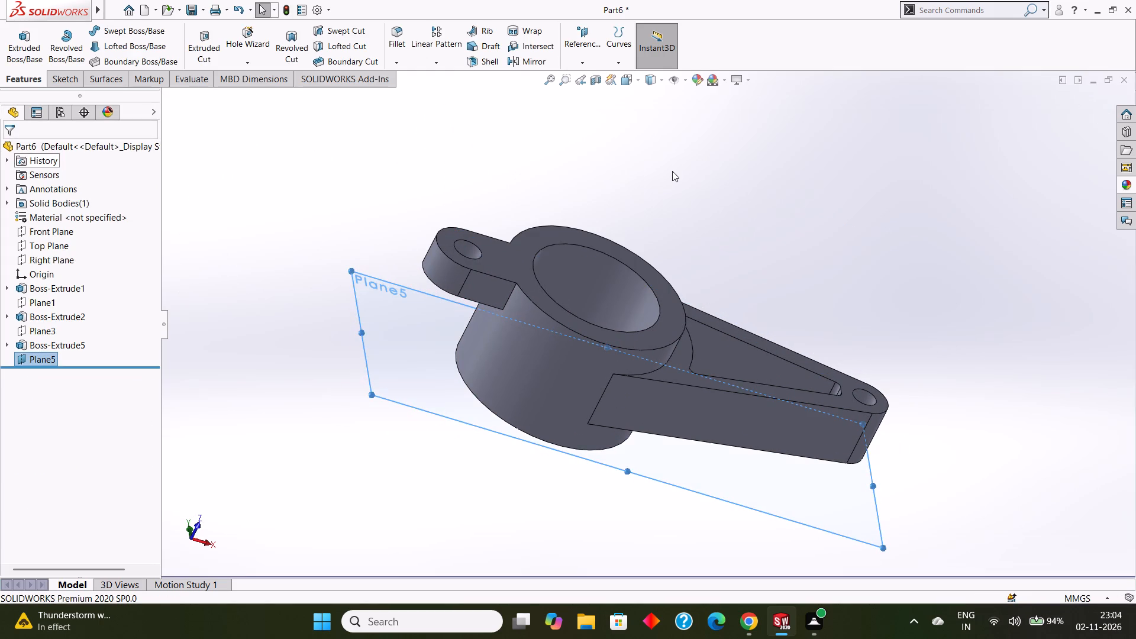
Open a new sketch on Plane5 and view it face-on.
scroll(672, 171, up, 2)
middle_drag(674, 172, 701, 133)
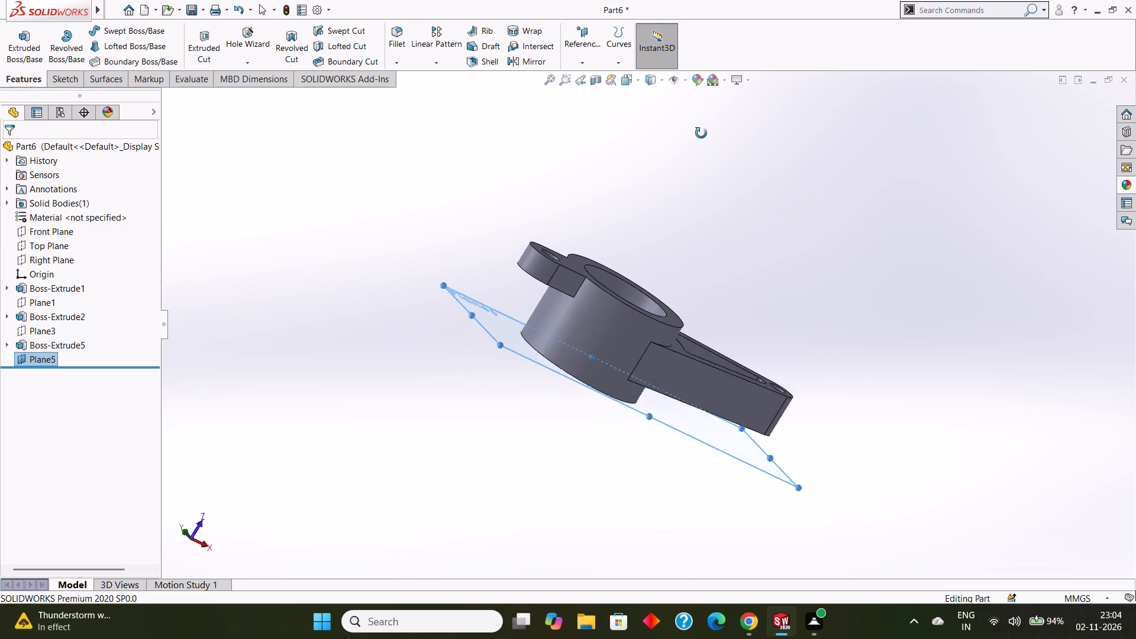
middle_drag(701, 133, 666, 190)
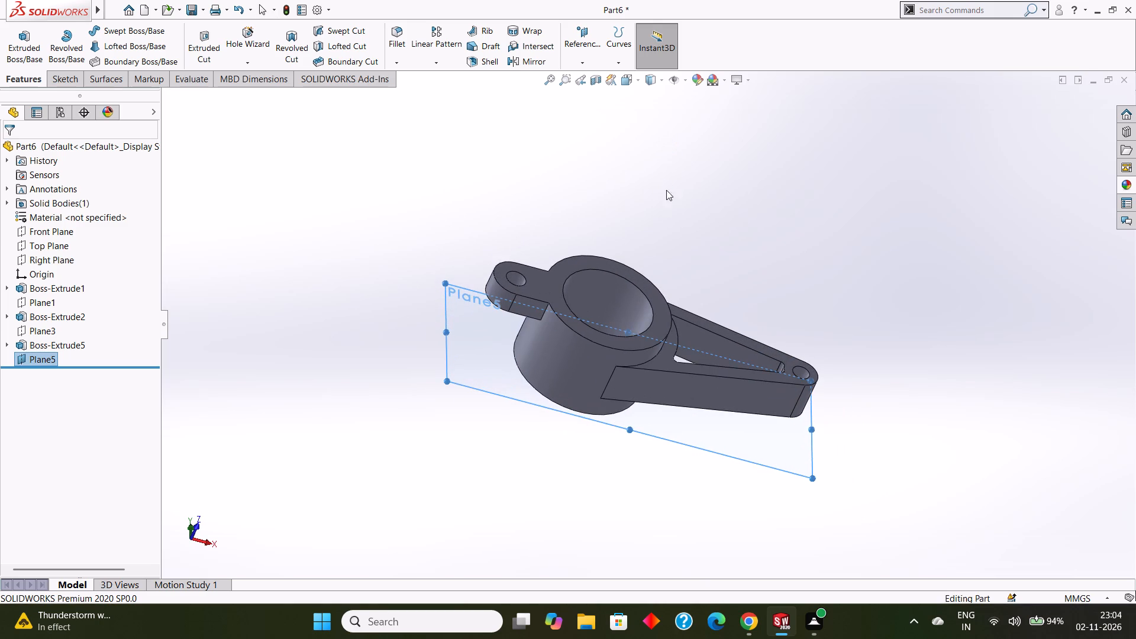
click(453, 296)
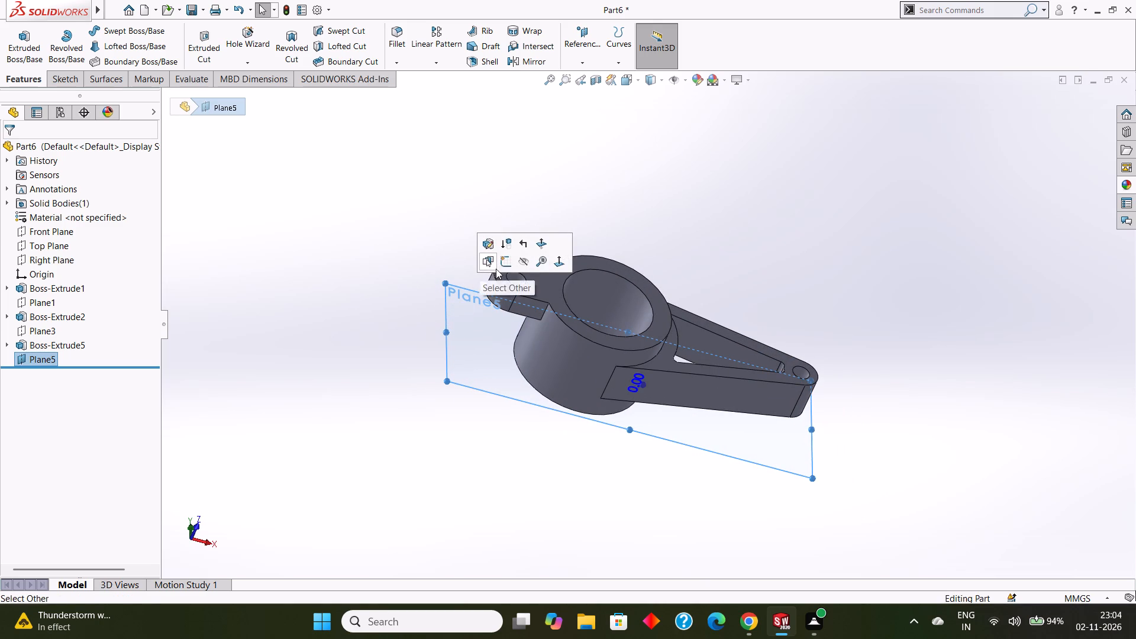
click(505, 265)
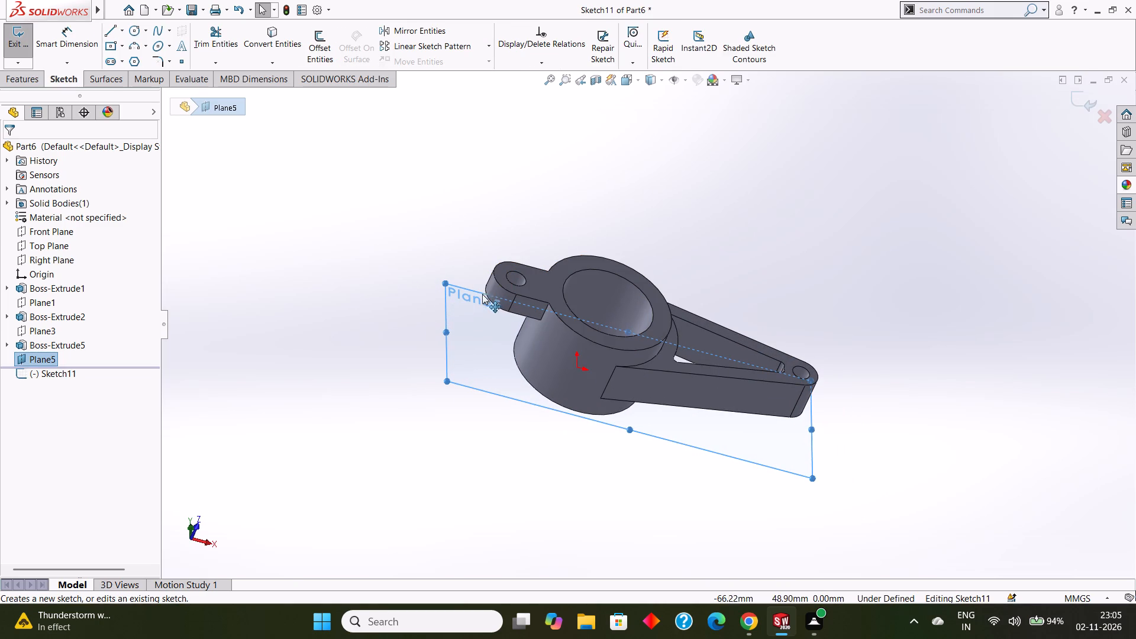
key(ctrl+8)
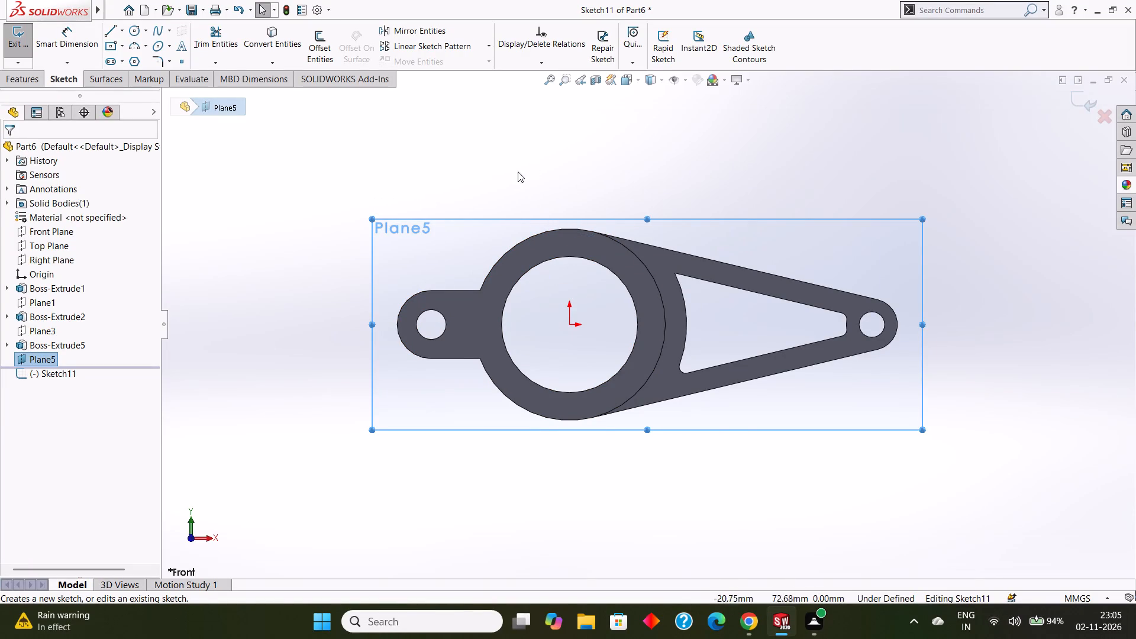
Sketch a slanted centerline about 83 mm long from the origin, down past the cylinder on the lug side, at about 223°.
click(120, 30)
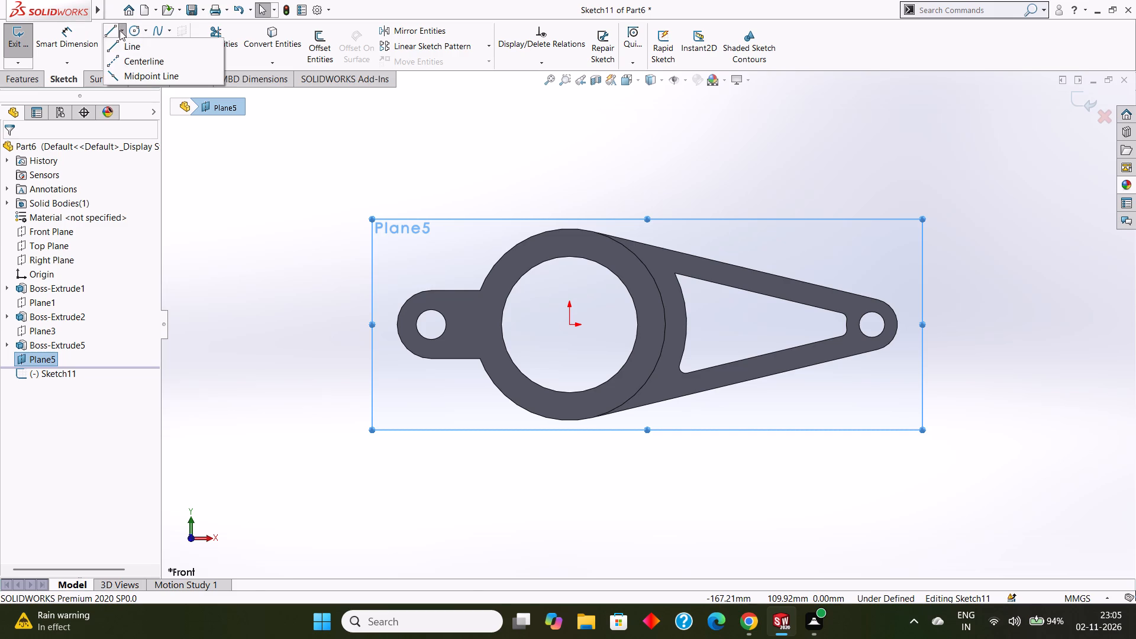
click(137, 58)
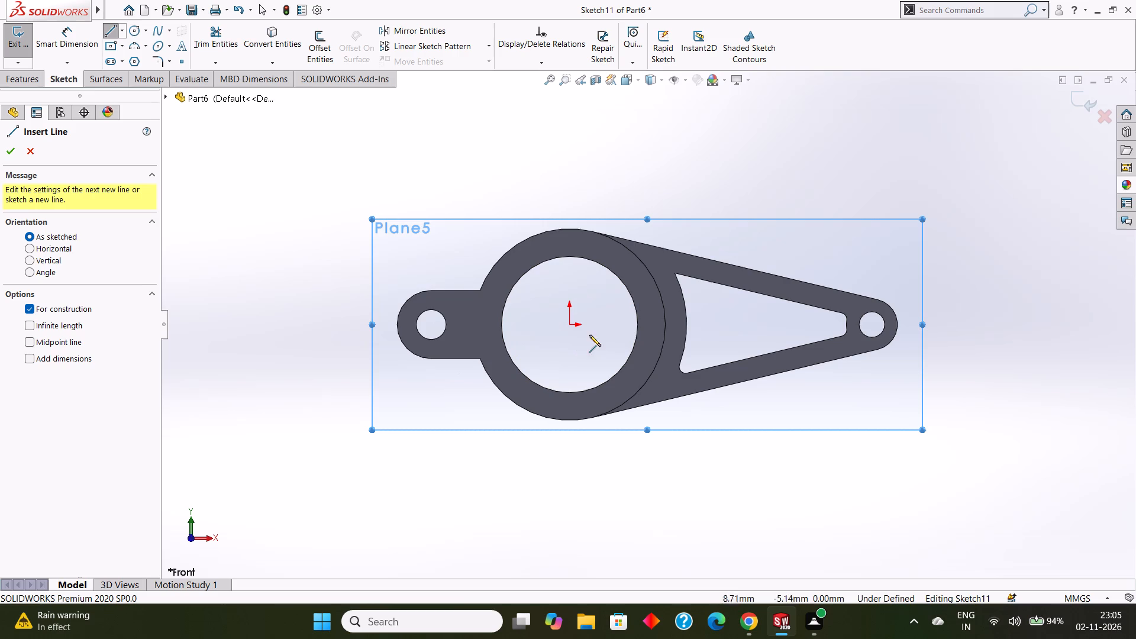
click(570, 324)
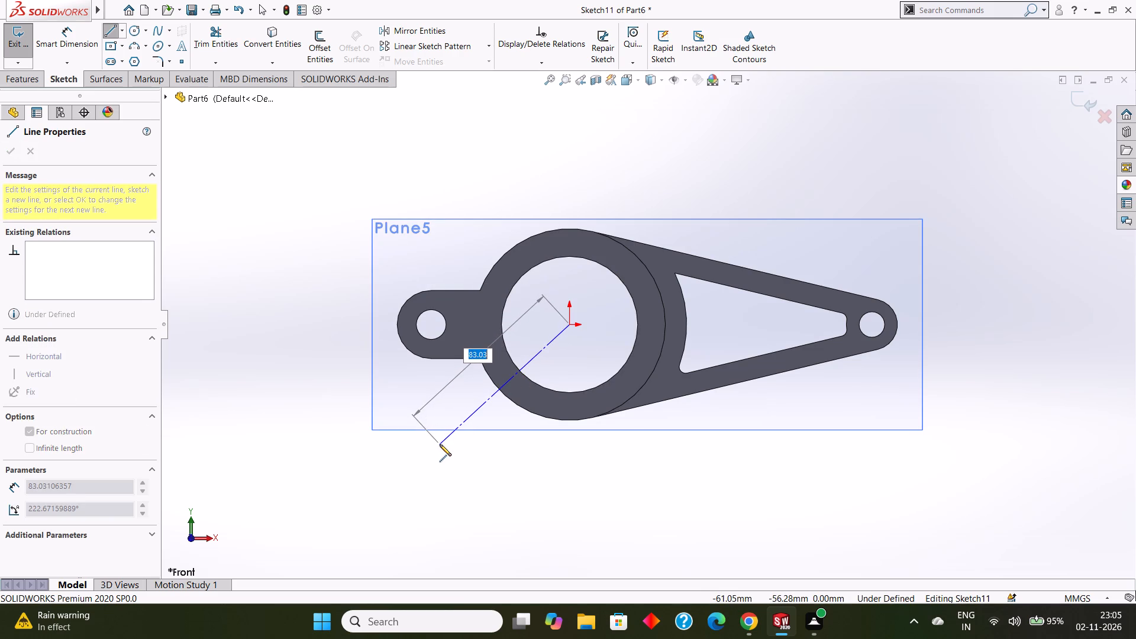
click(440, 444)
key(Escape)
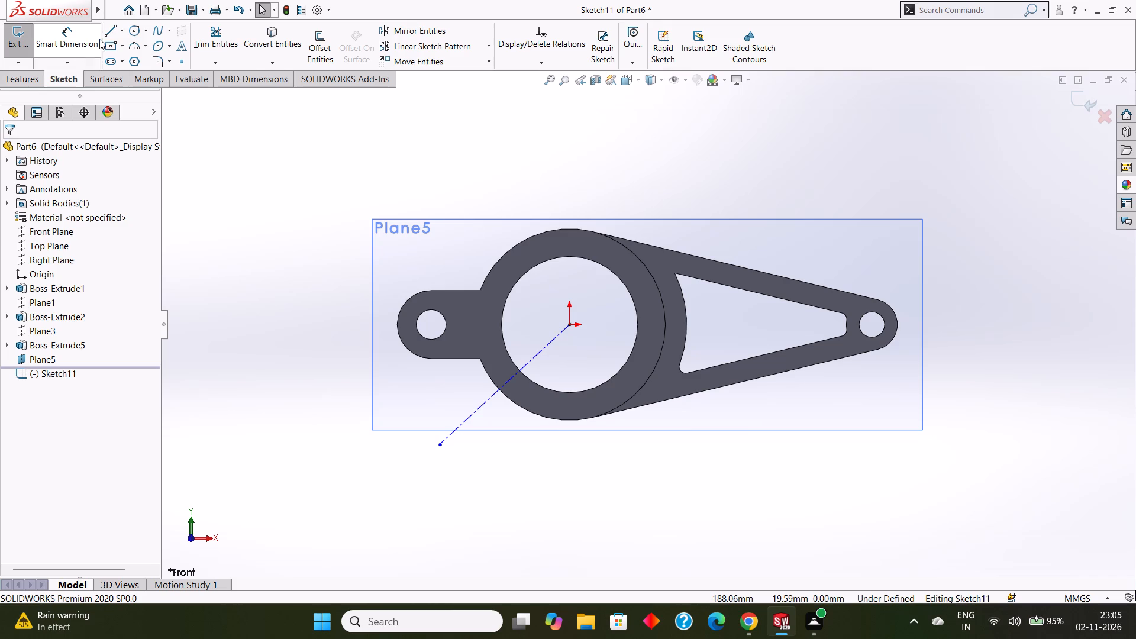
Sketch a vertical centerline about 80 mm long from the origin up beyond the cylinder.
click(122, 29)
click(128, 60)
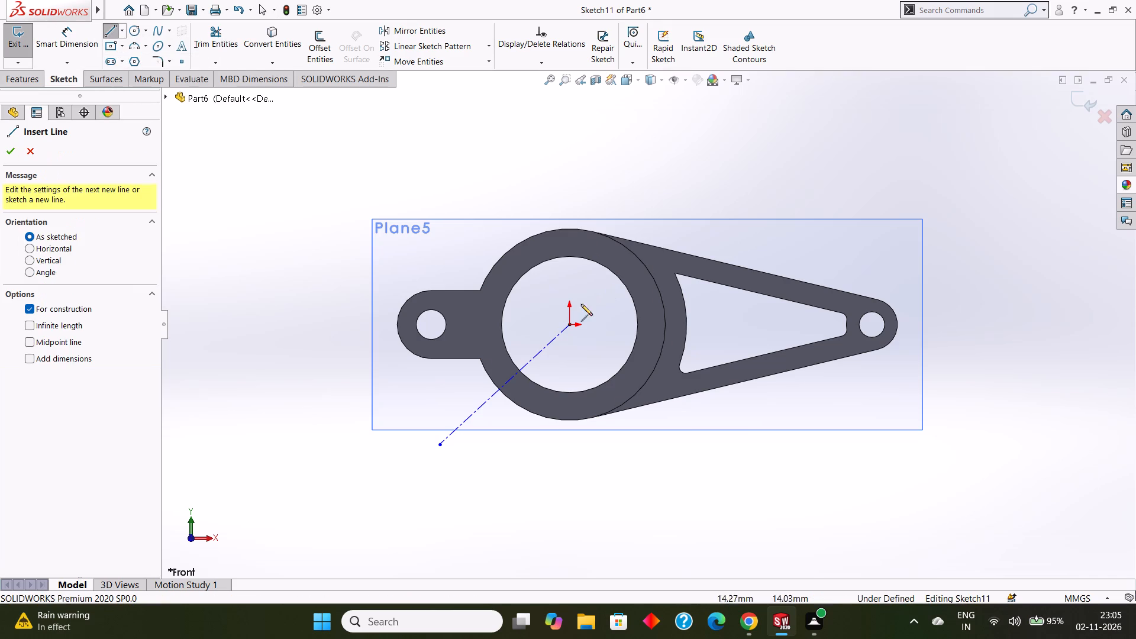
click(572, 325)
click(572, 154)
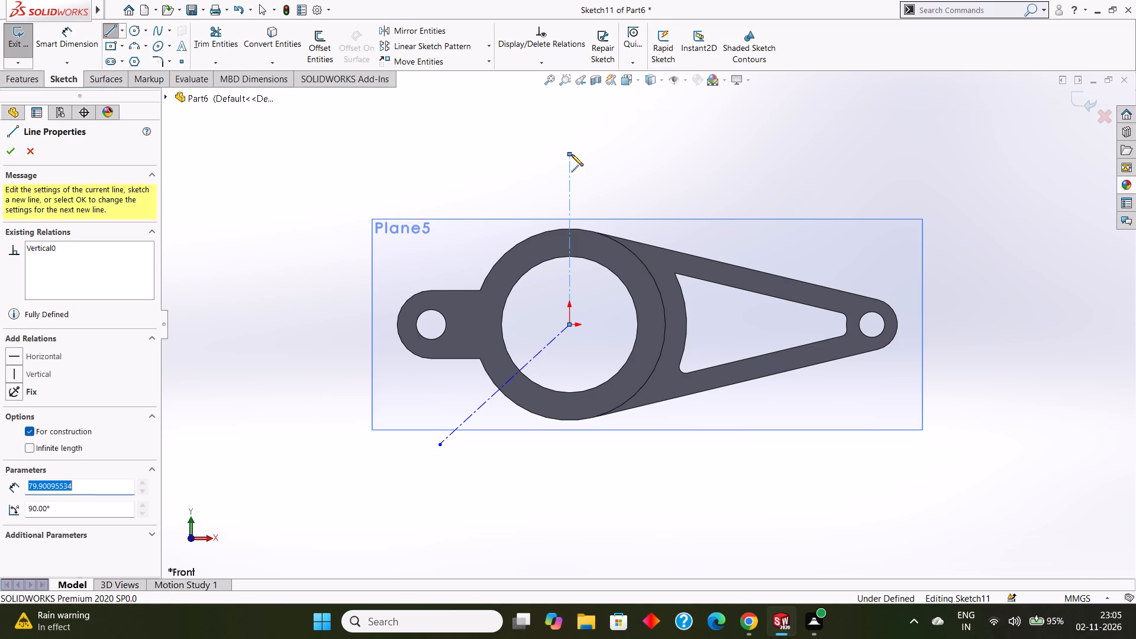
key(Escape)
key(Escape)
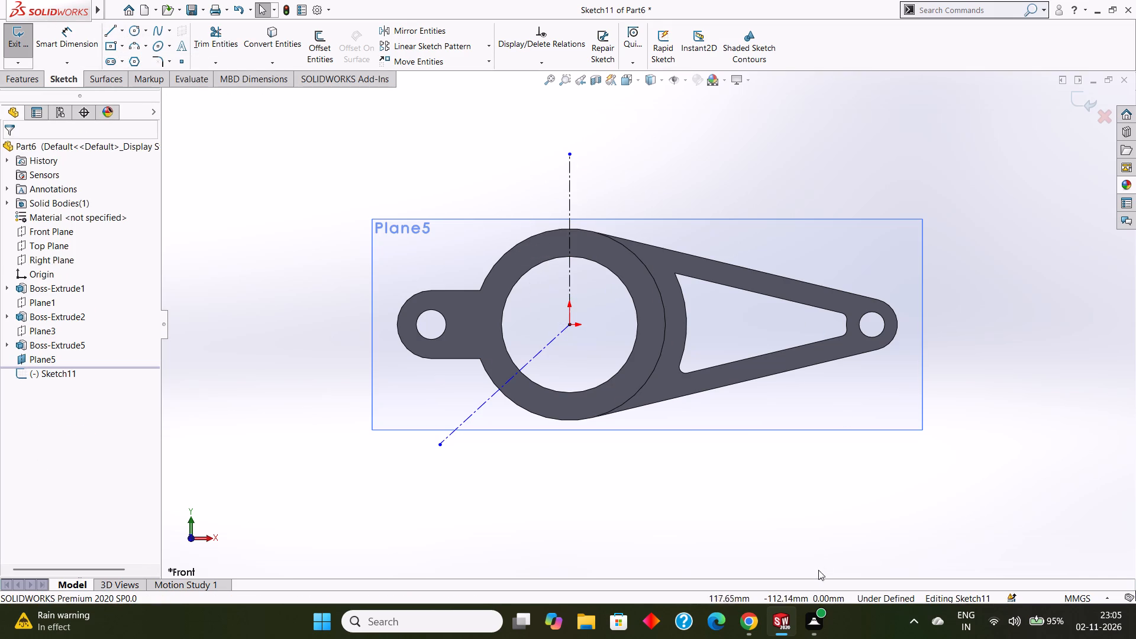
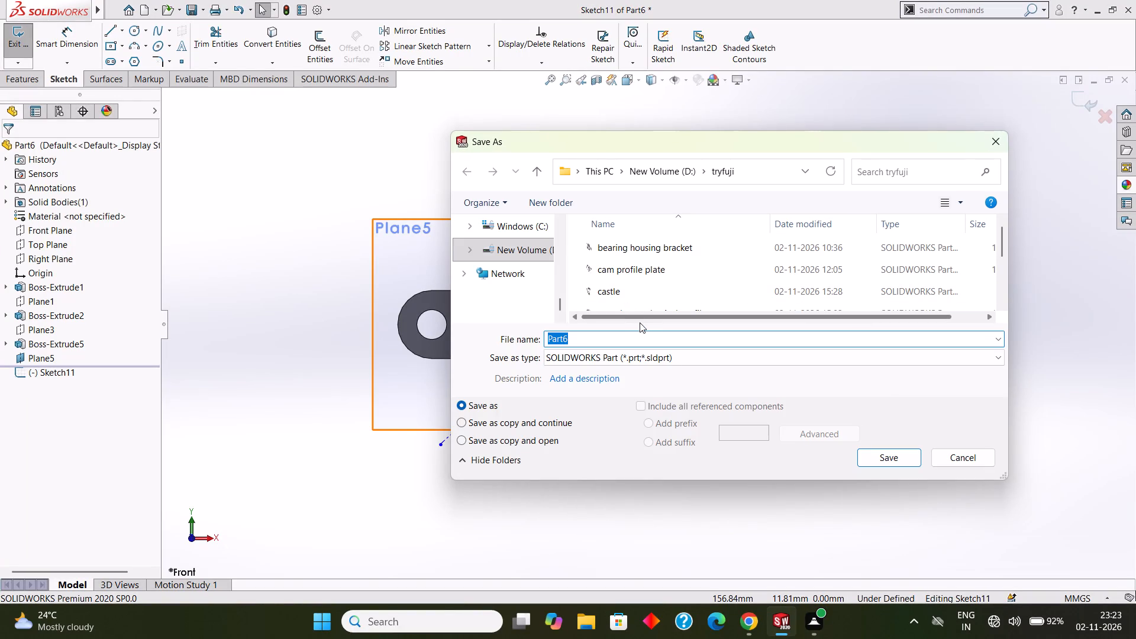
Save the part as "multi-arm mounting plate" in the tryfuji folder, keeping the SOLIDWORKS Part file type.
key(BackSpace)
text(multi)
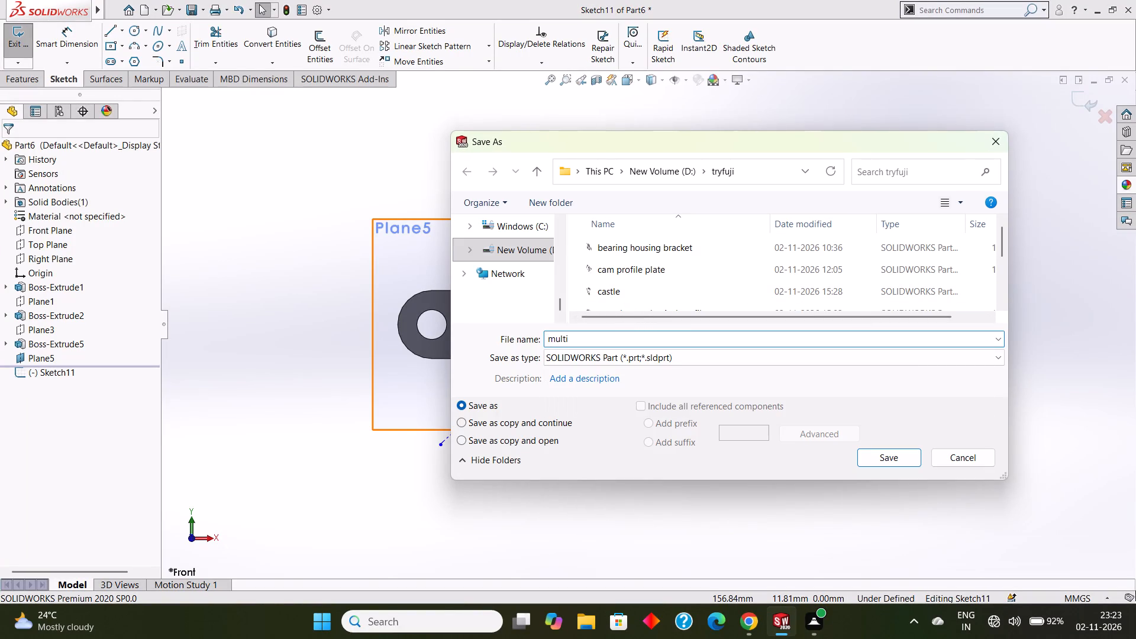
text(-arm mounting)
key(space)
text(plate)
key(Return)
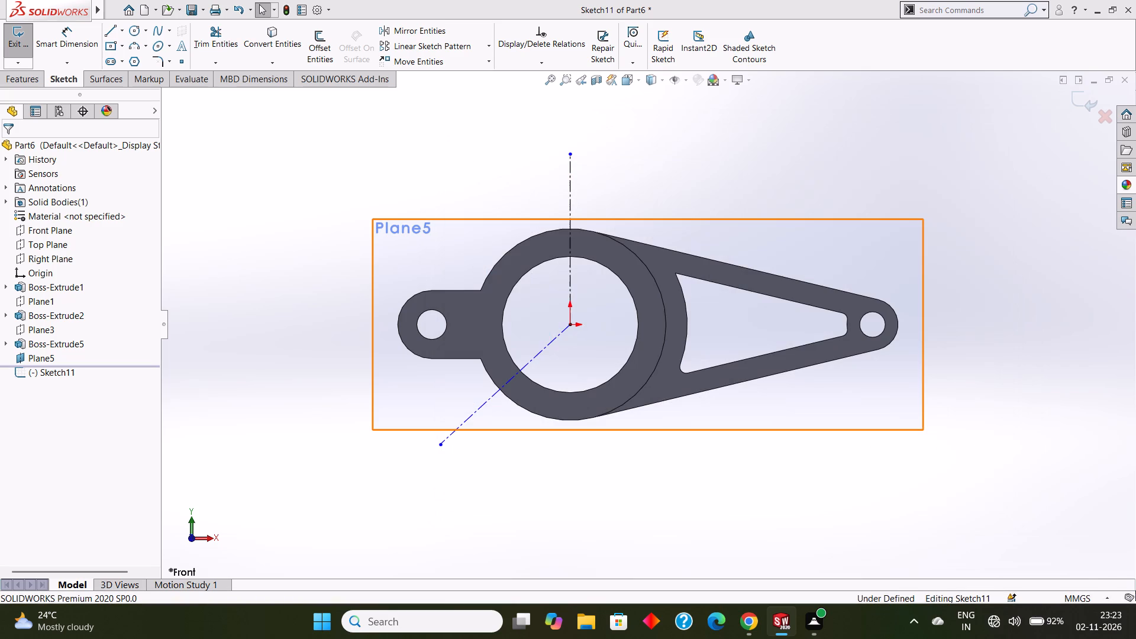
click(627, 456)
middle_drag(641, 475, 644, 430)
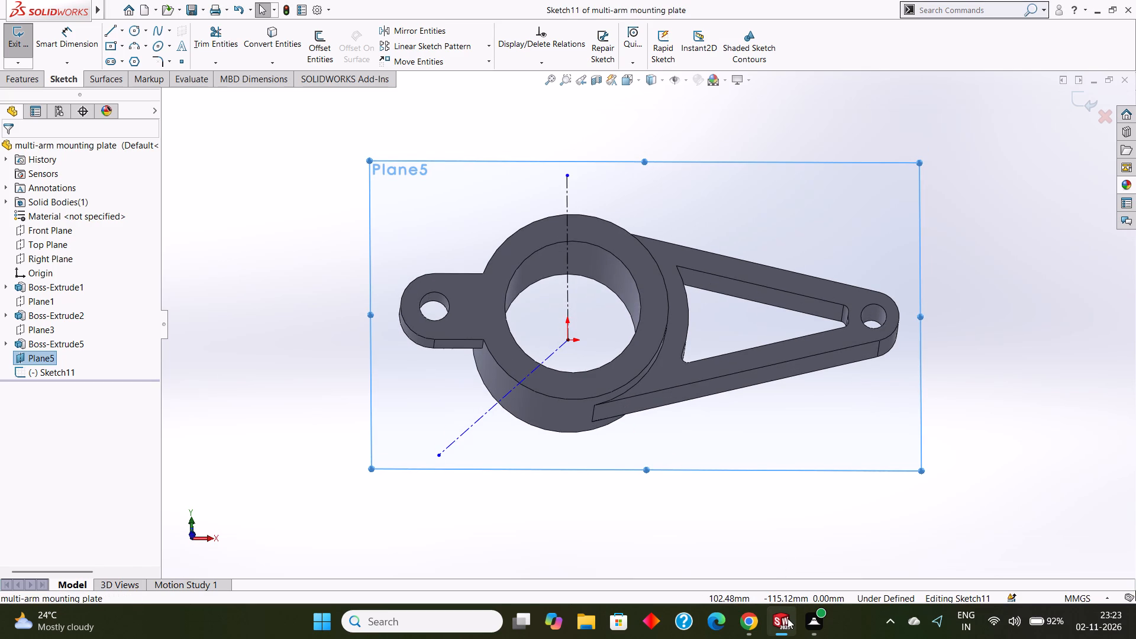
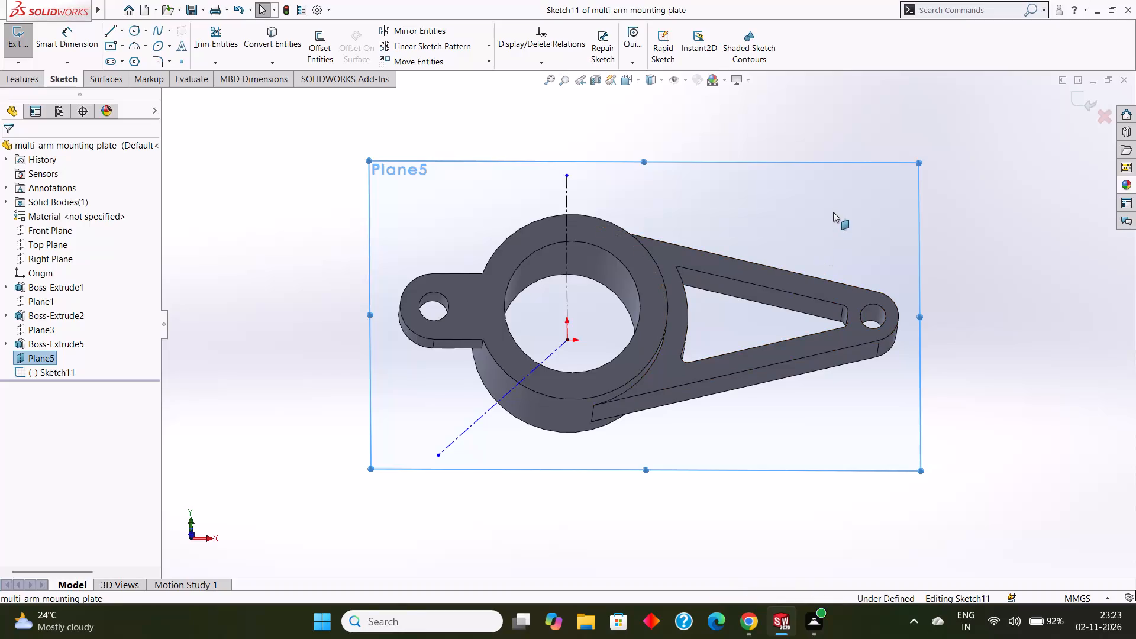
Sketch an angled centreline about 86 mm long from the origin, up between the vertical centreline and the side lug.
key(ctrl+8)
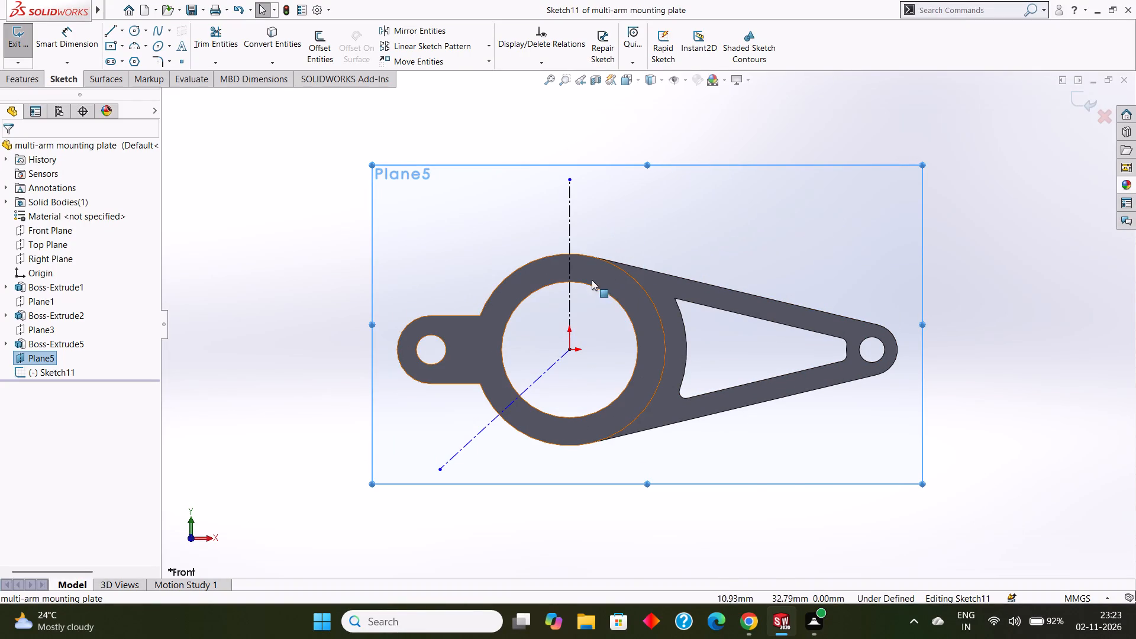
click(124, 28)
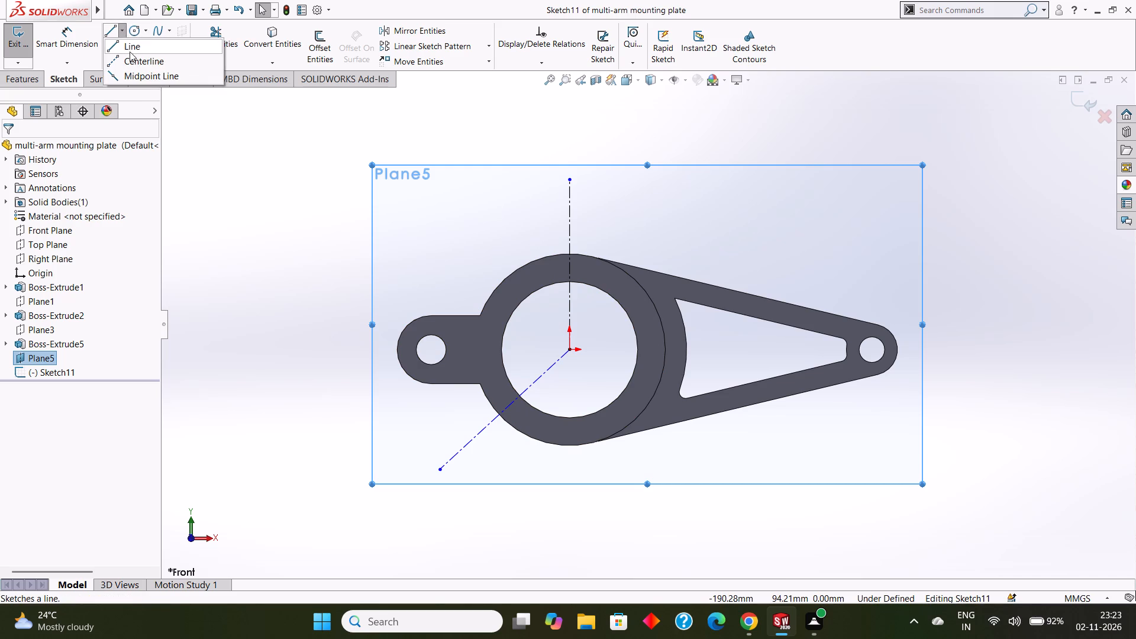
click(133, 60)
click(570, 351)
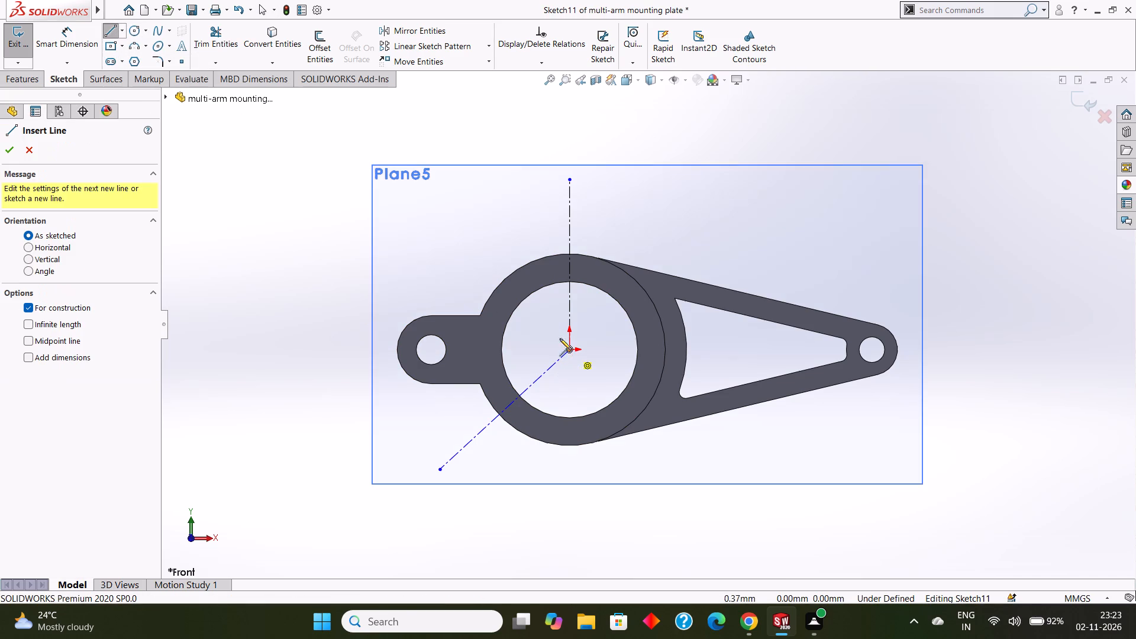
click(460, 202)
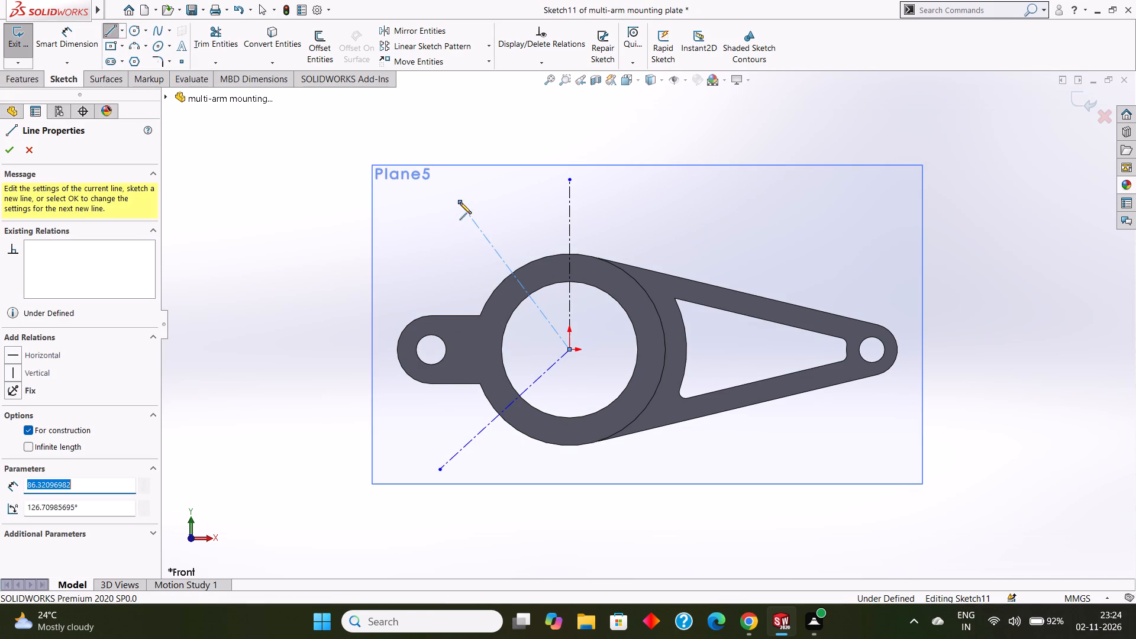
key(Escape)
key(Escape)
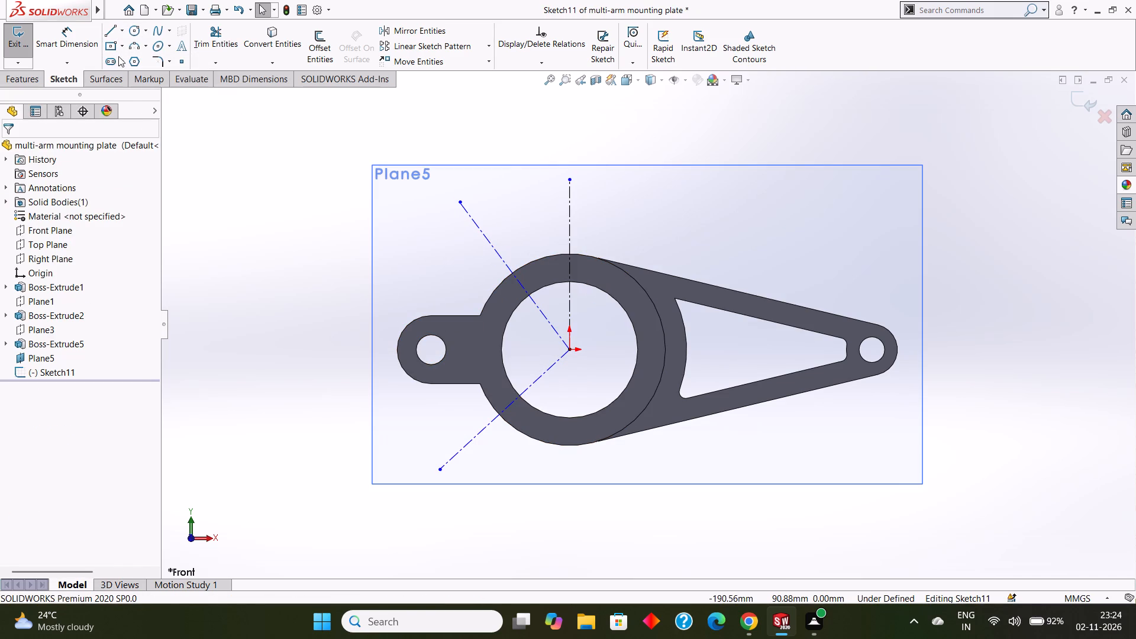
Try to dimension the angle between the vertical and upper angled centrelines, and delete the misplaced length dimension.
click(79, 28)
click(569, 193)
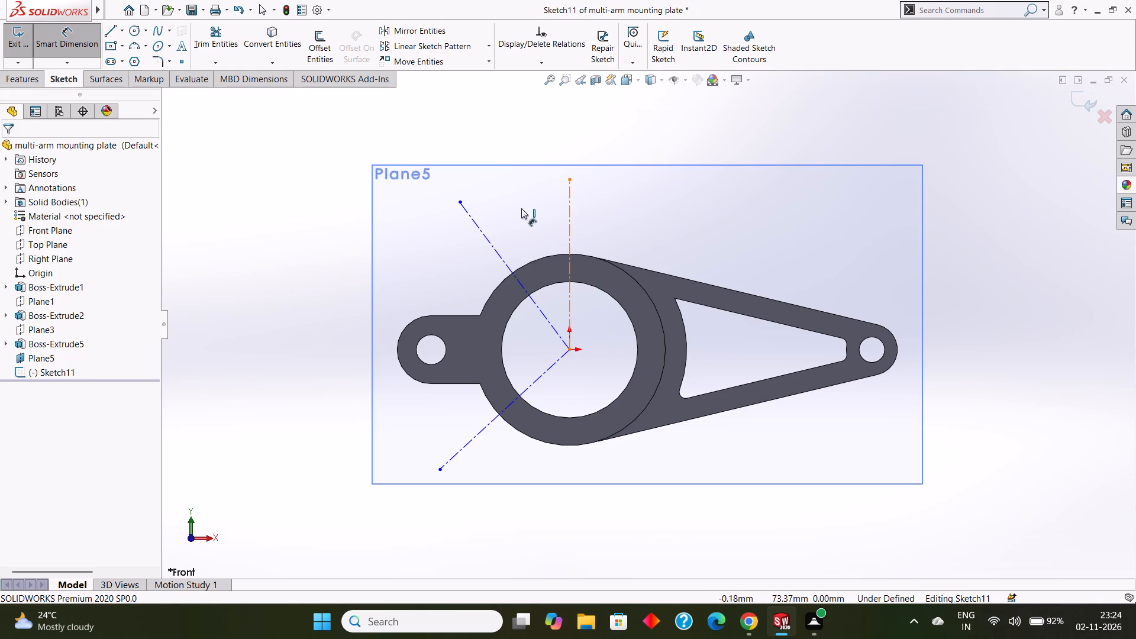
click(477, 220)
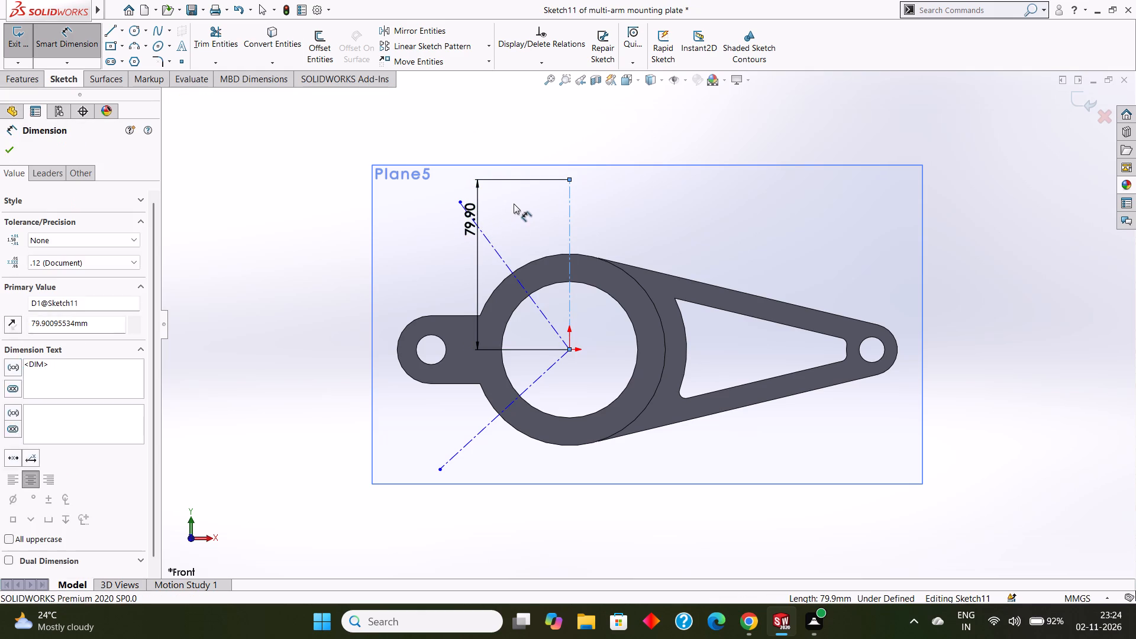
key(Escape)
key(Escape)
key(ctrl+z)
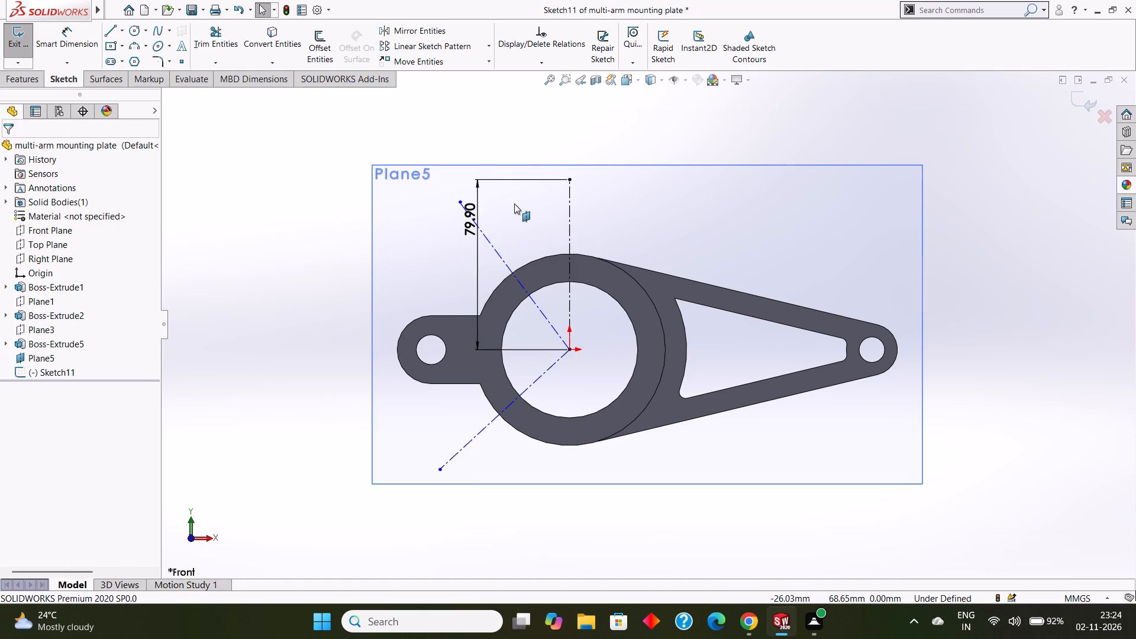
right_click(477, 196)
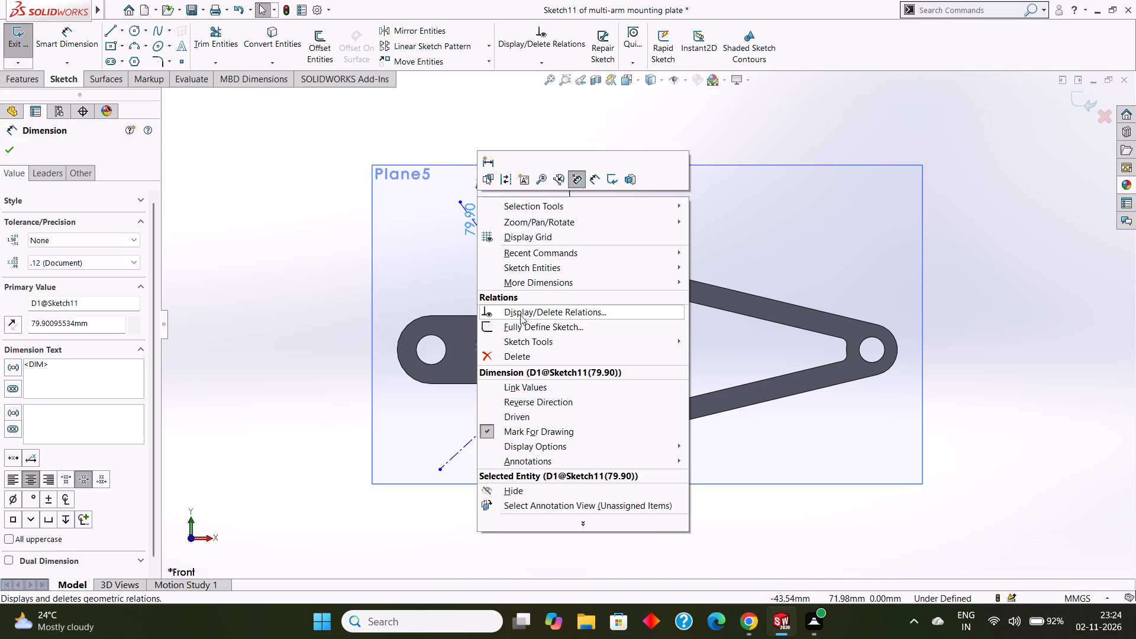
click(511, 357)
Dimension the angle between the vertical centreline and the upper angled centreline as 30°.
click(66, 38)
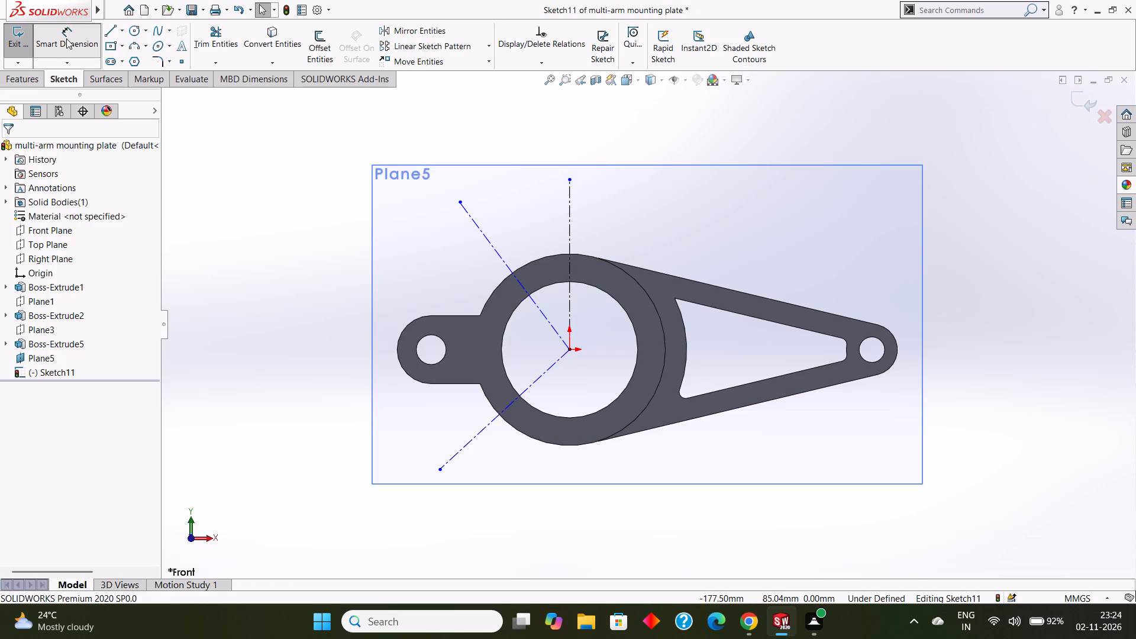
click(570, 215)
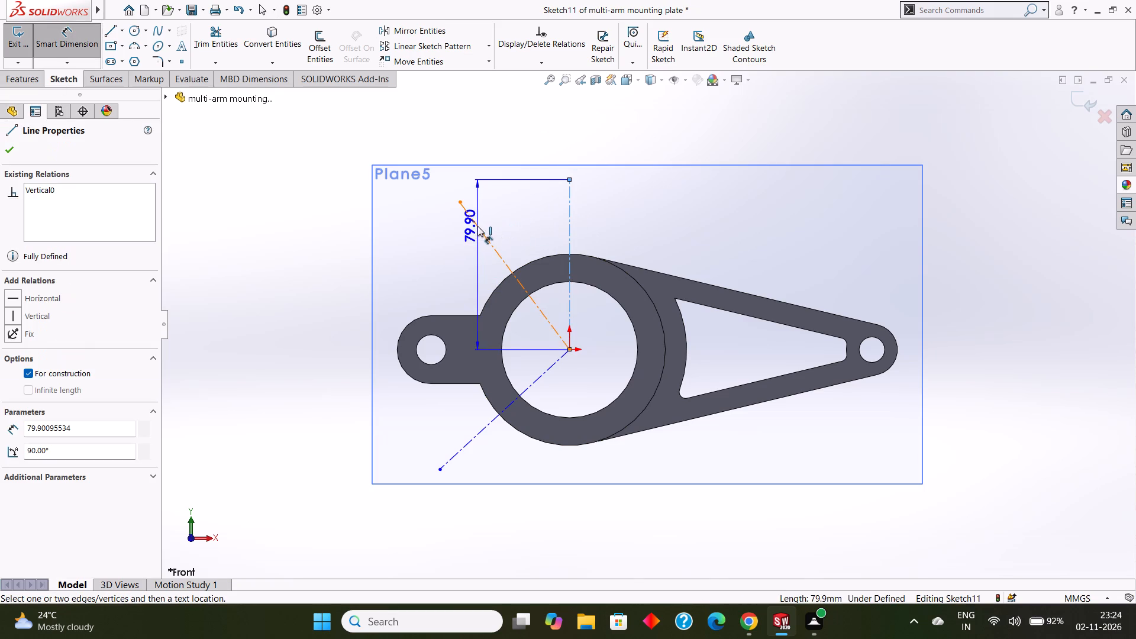
click(477, 226)
click(516, 208)
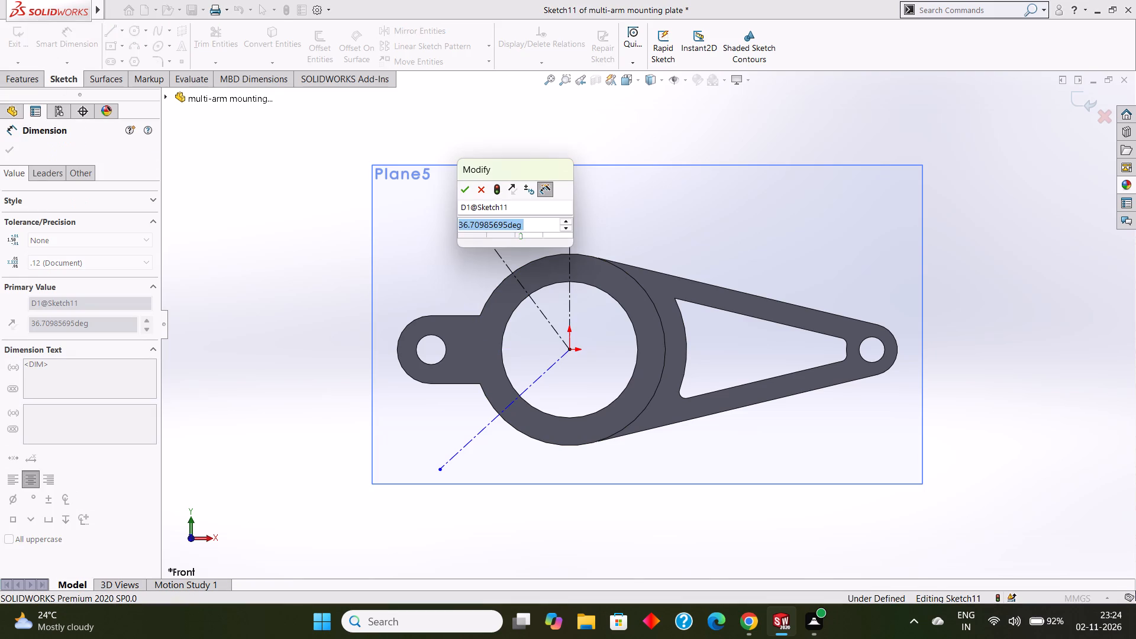
text(30)
key(Return)
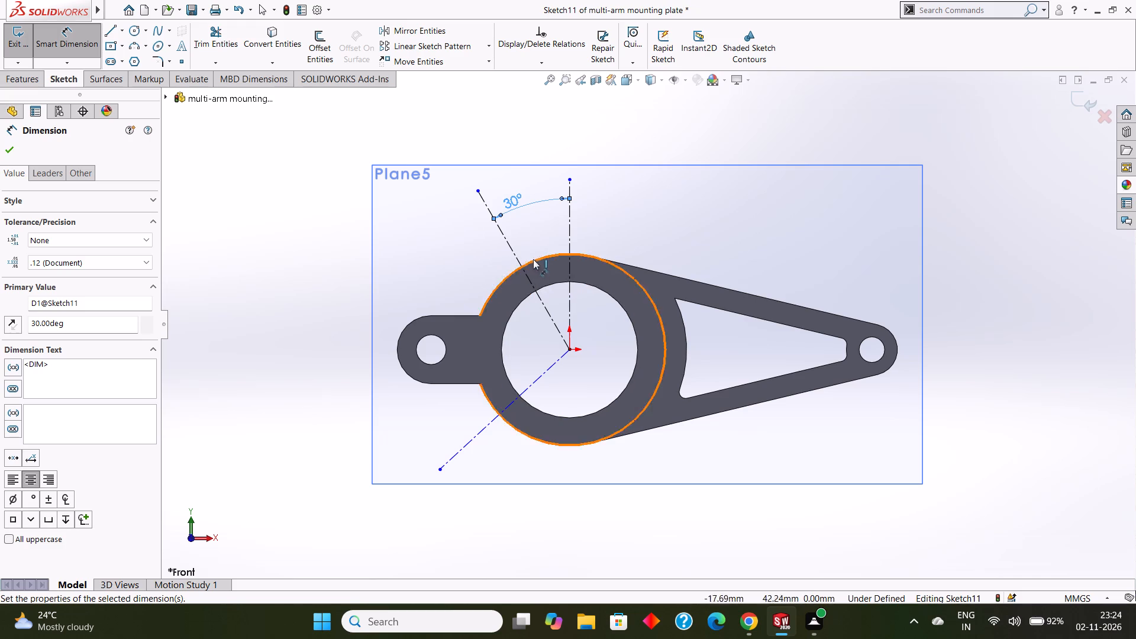
click(12, 149)
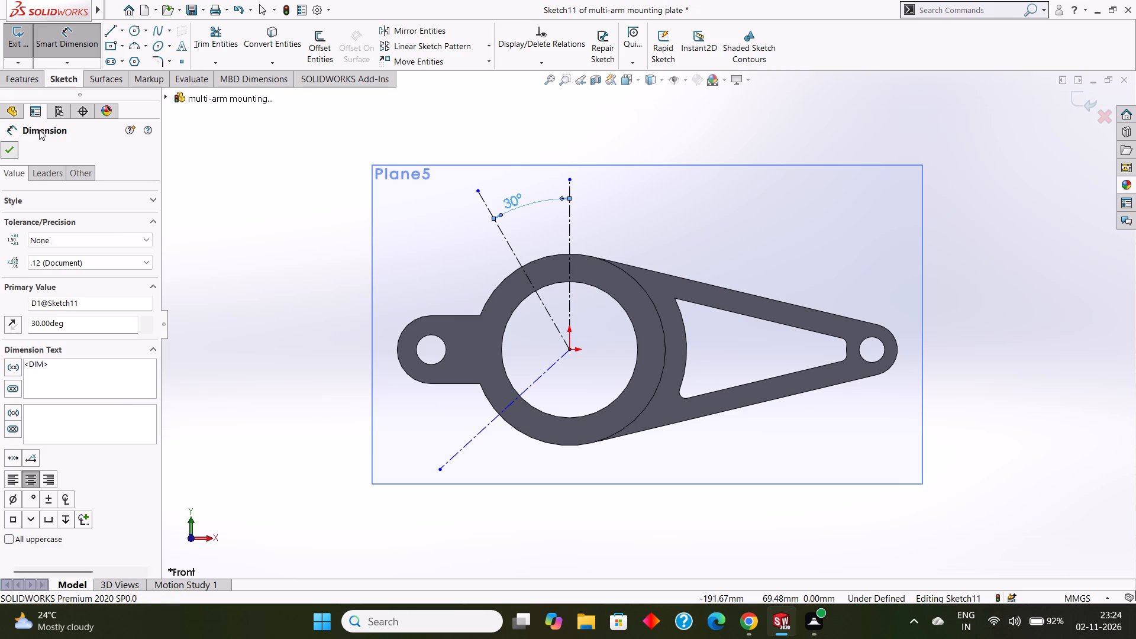
Sketch a circle centred on the origin over the cylinder's outer edge and dimension its diameter as 90 mm.
click(135, 28)
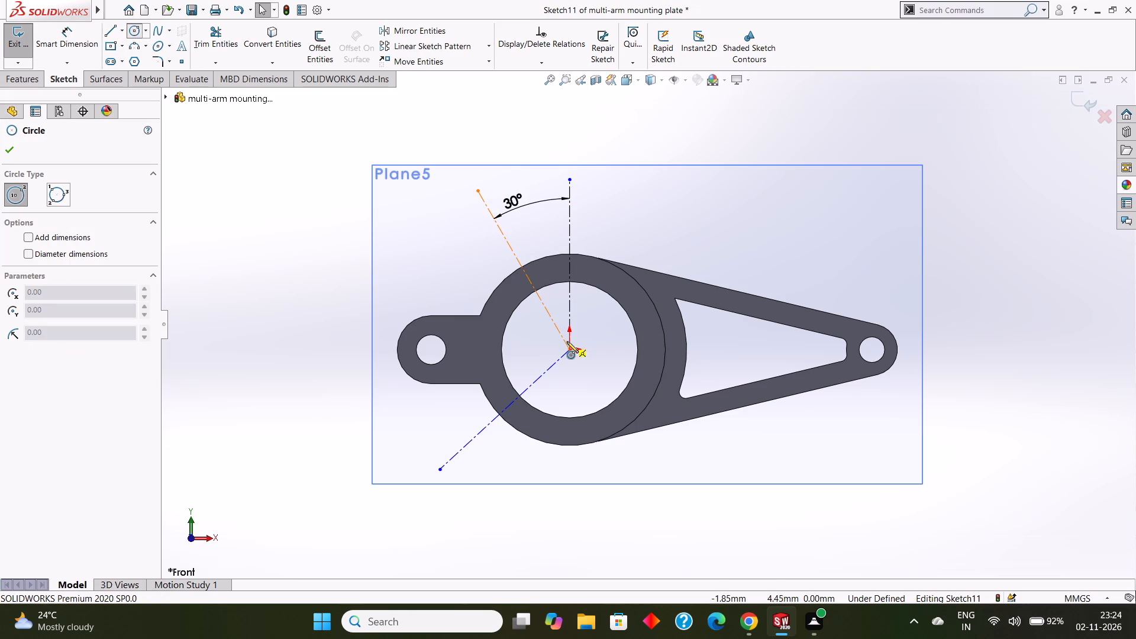
drag(569, 348, 653, 402)
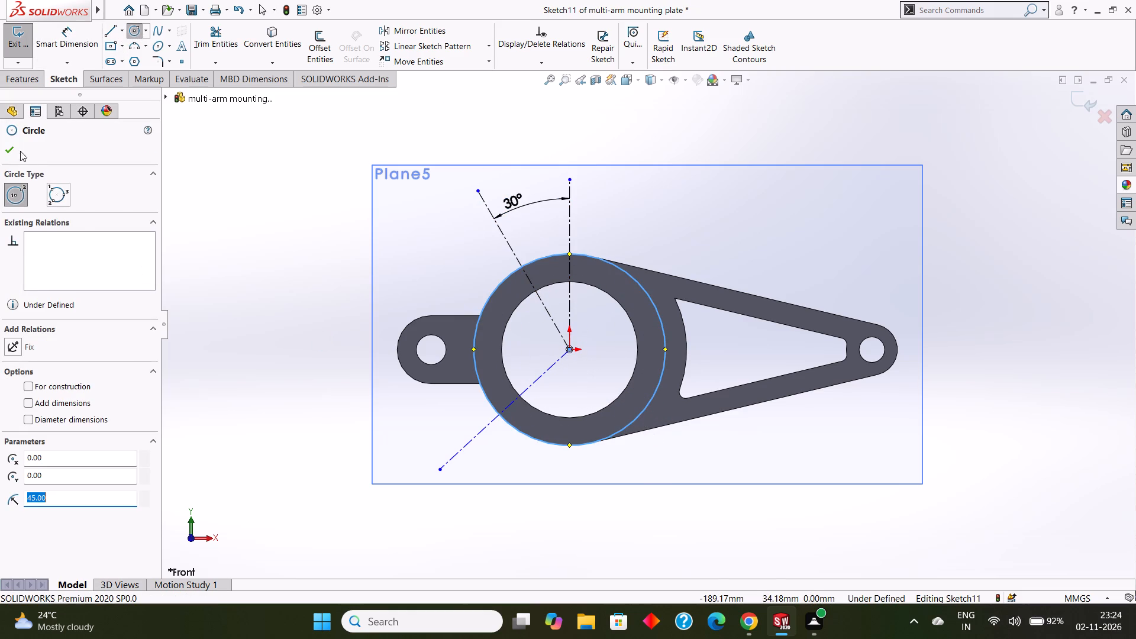
click(15, 146)
click(63, 42)
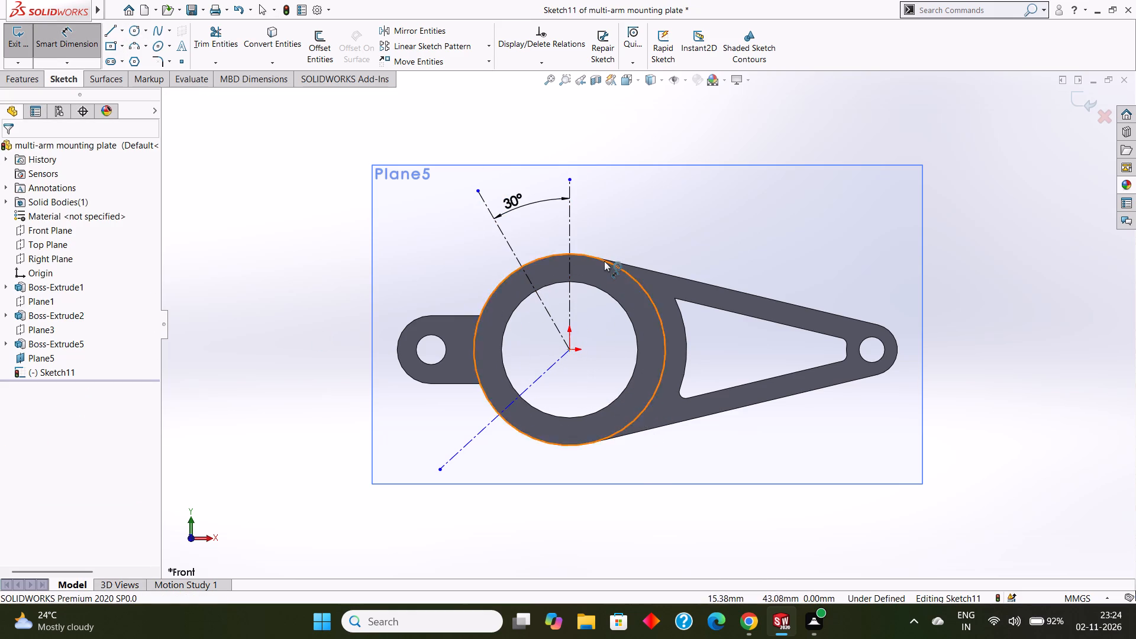
click(604, 261)
click(597, 151)
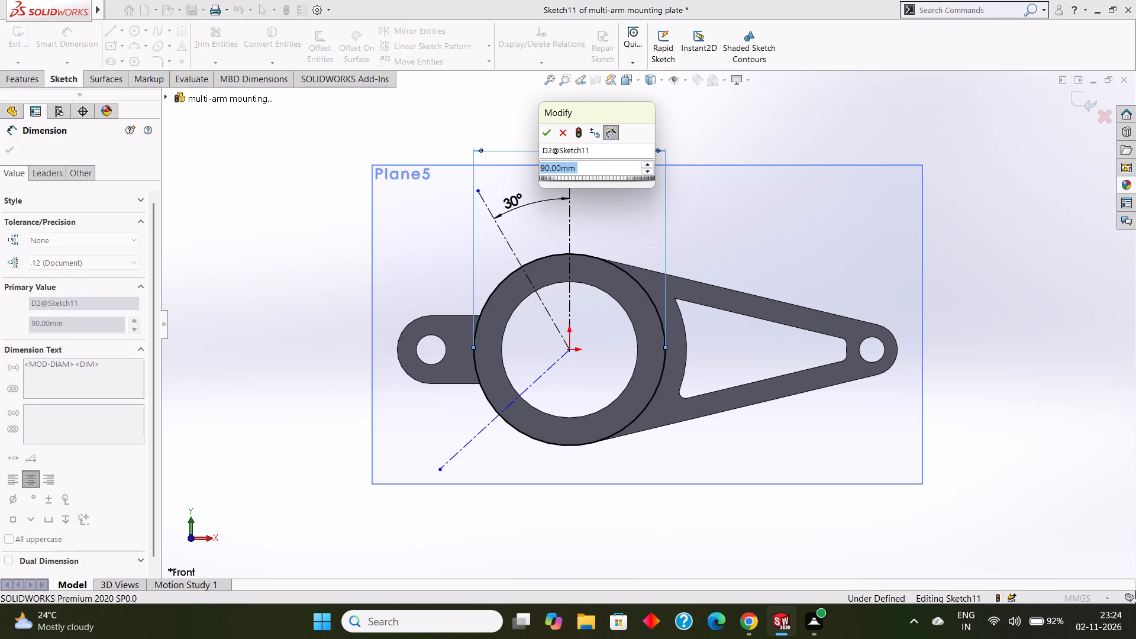
click(550, 132)
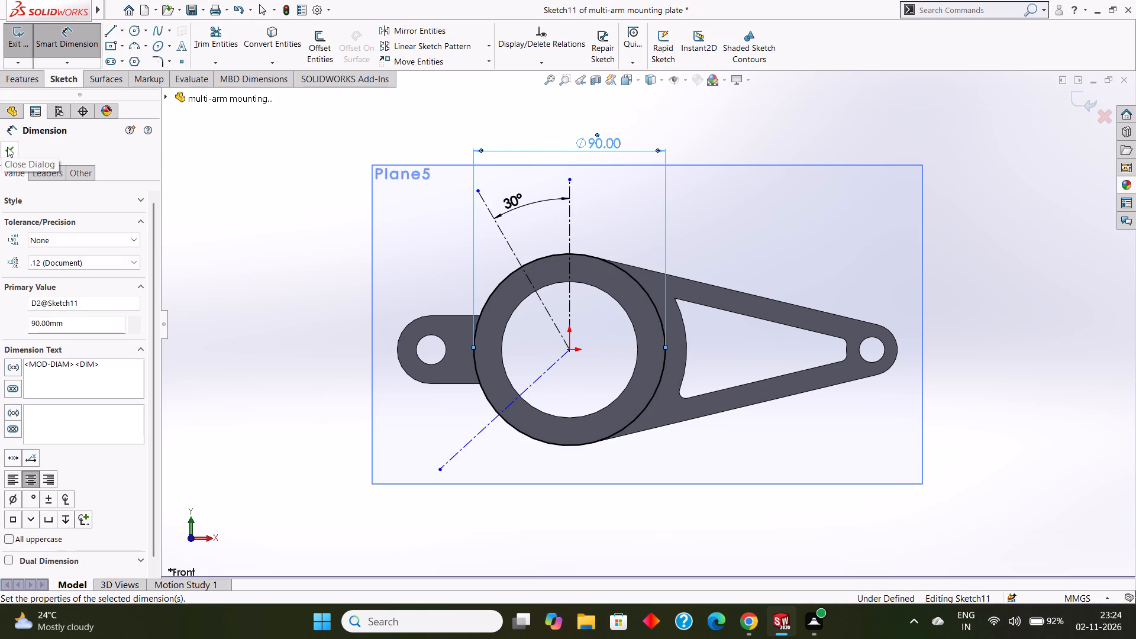
click(7, 147)
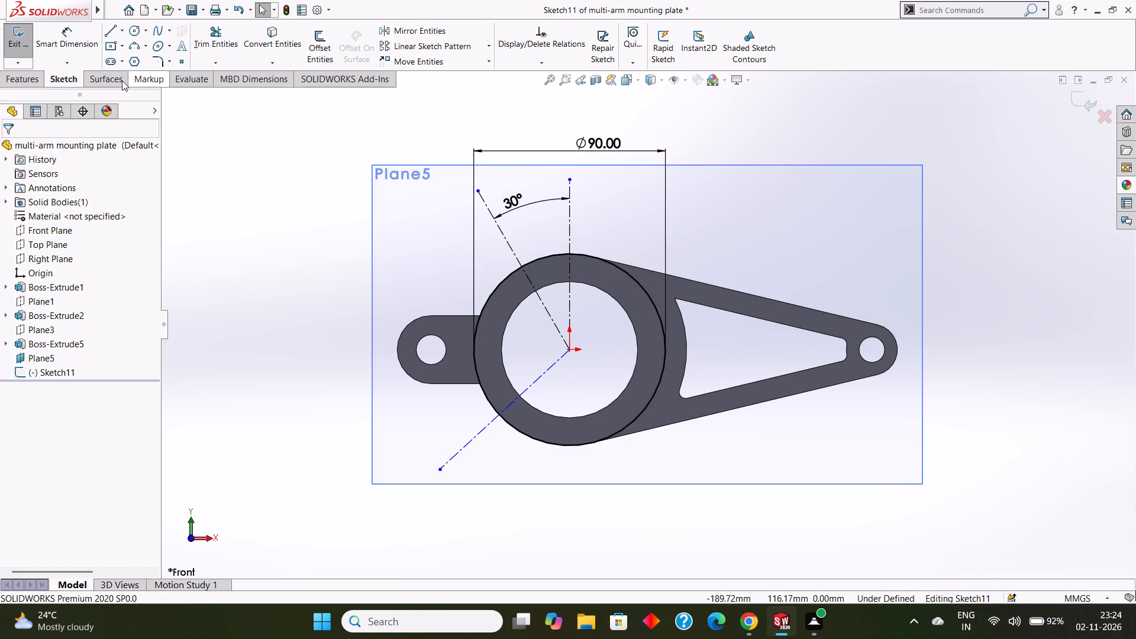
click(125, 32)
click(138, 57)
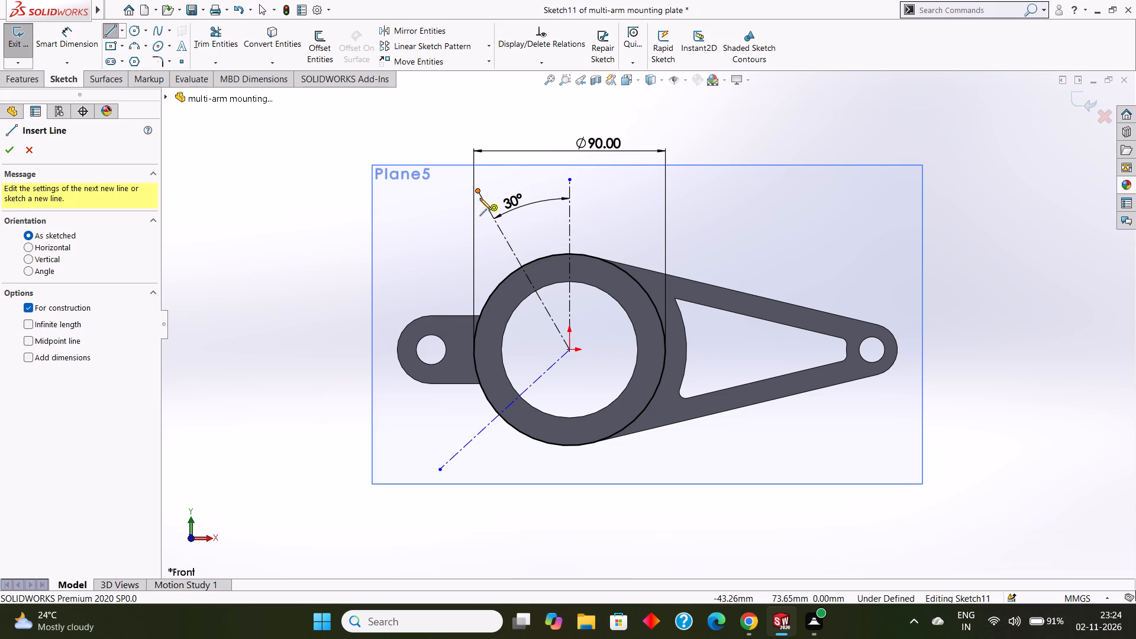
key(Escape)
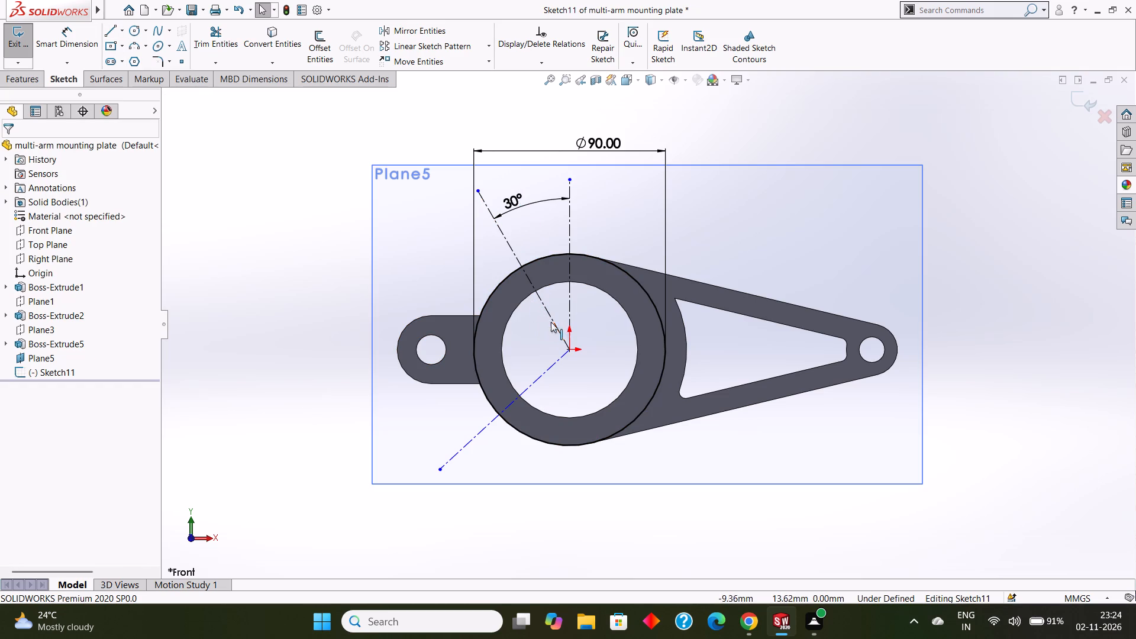
Dimension the upper angled centreline from the origin to its free end as 65 mm.
click(71, 35)
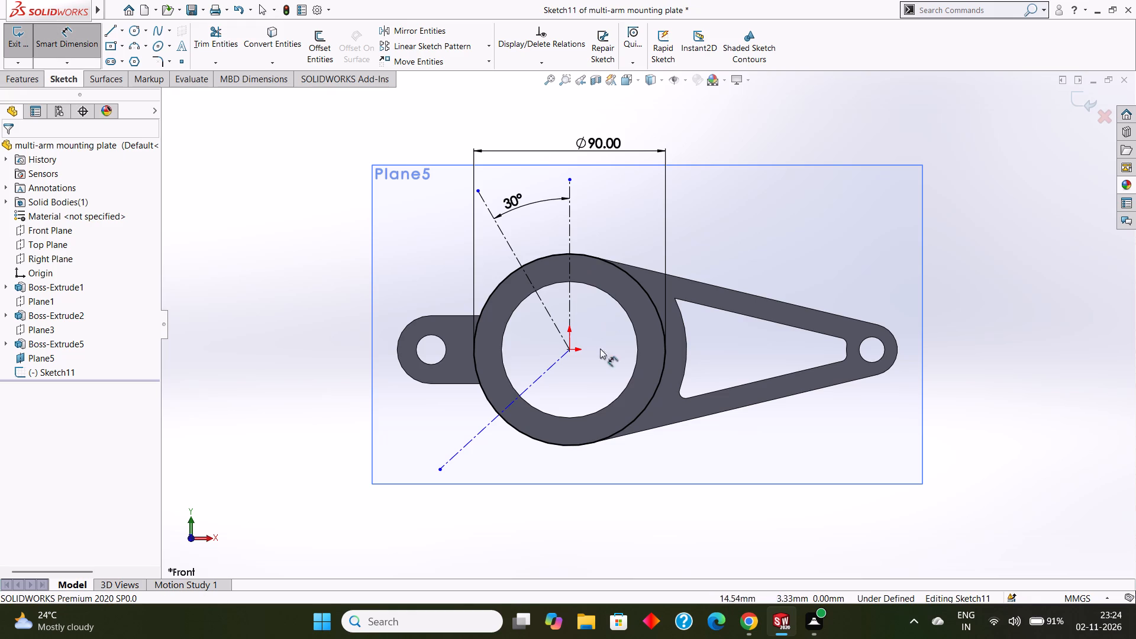
click(569, 349)
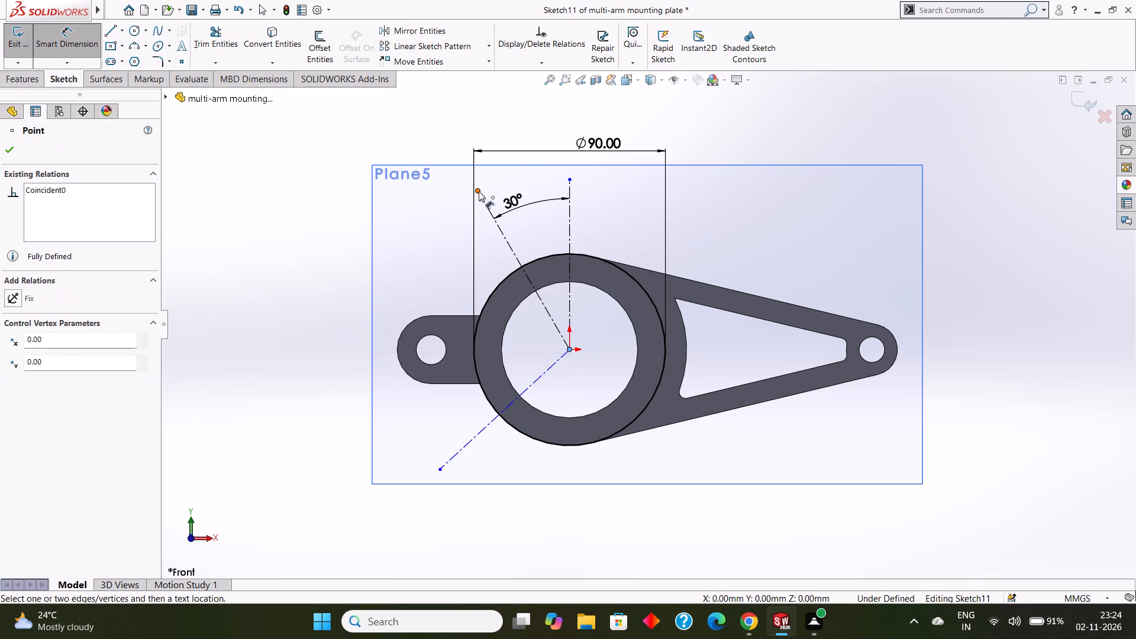
click(479, 191)
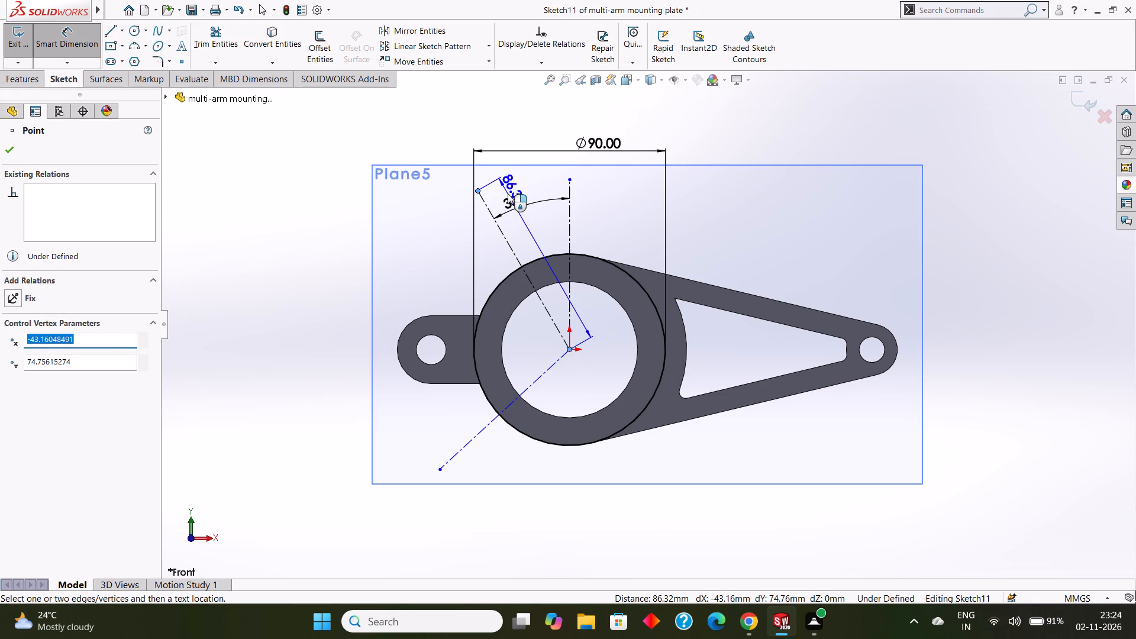
click(508, 193)
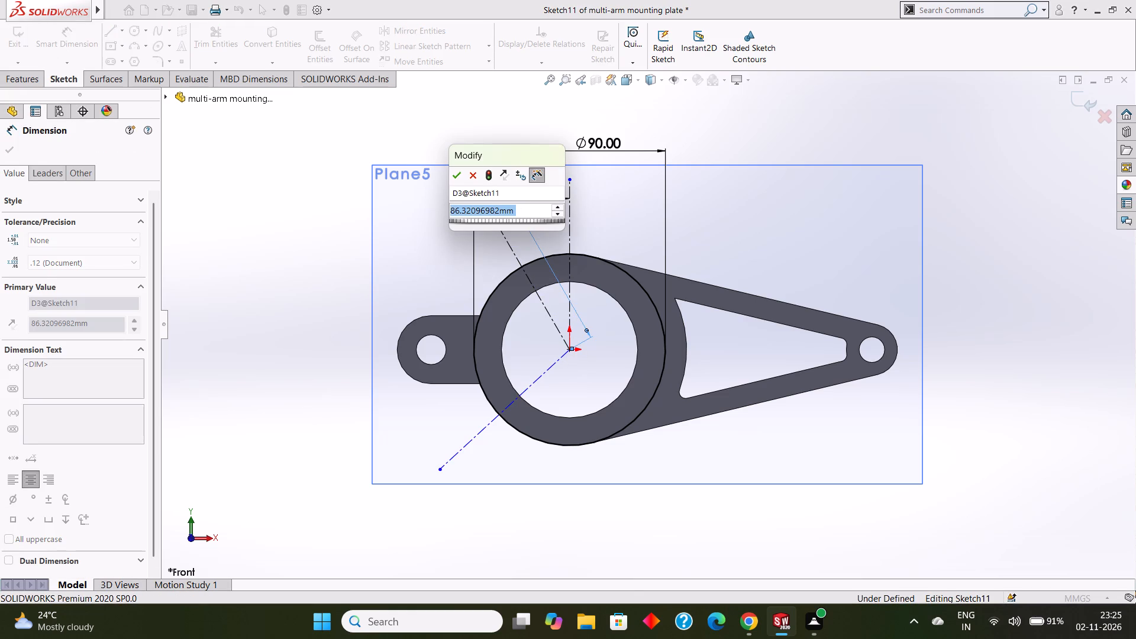
key(BackSpace)
text(65)
key(Return)
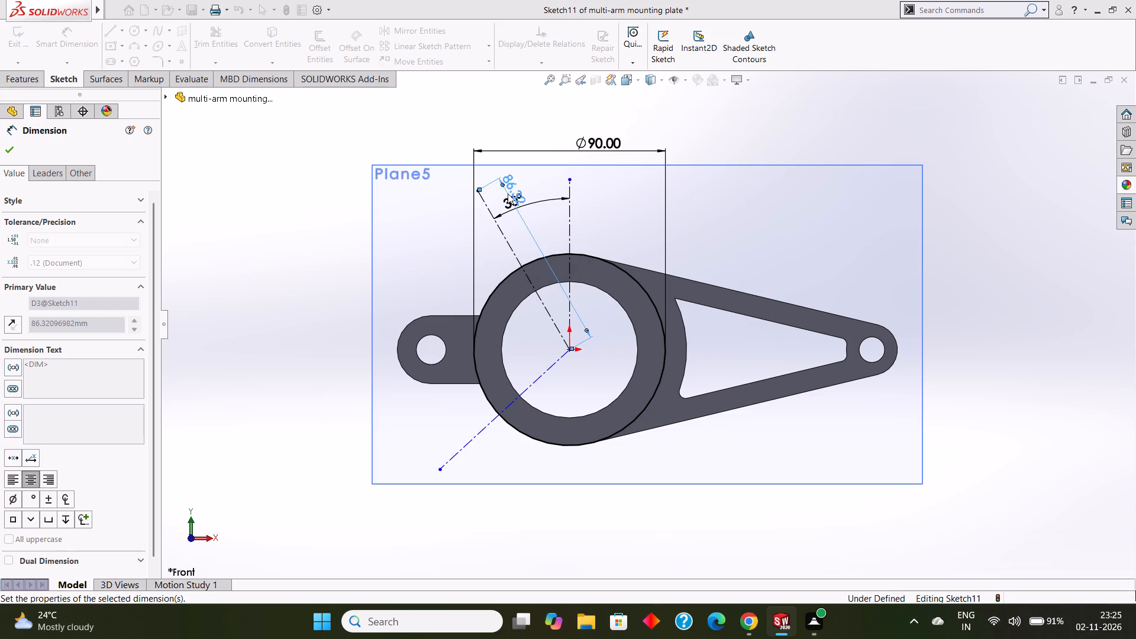
key(Escape)
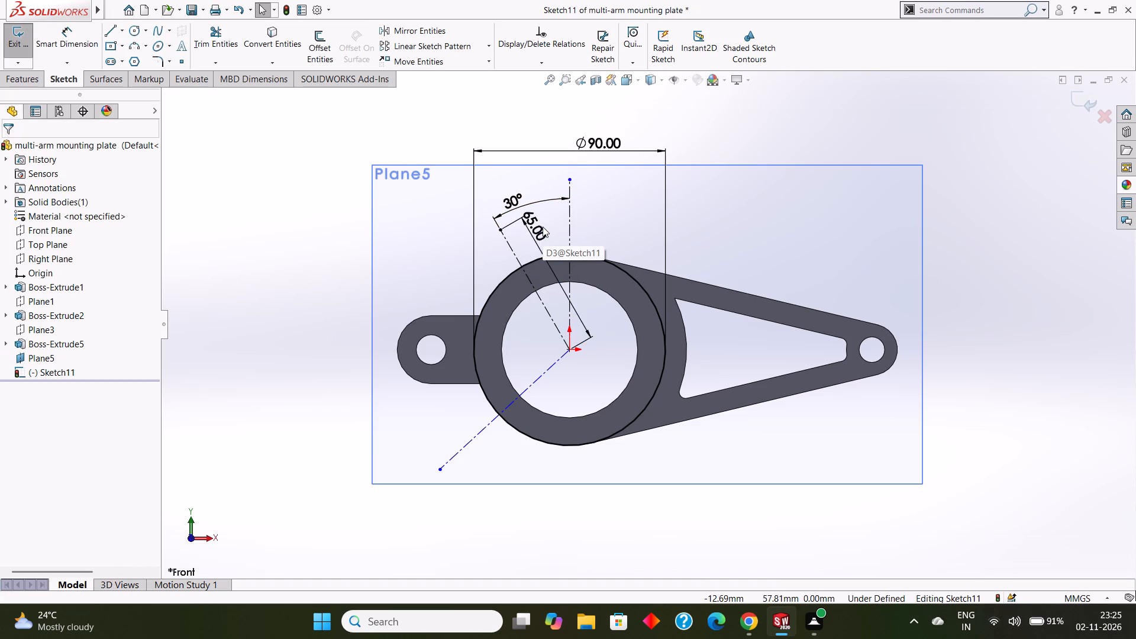
key(Escape)
Move the 30° angle dimension outward, clear of the 65 mm dimension.
drag(518, 204, 495, 155)
key(Escape)
key(Escape)
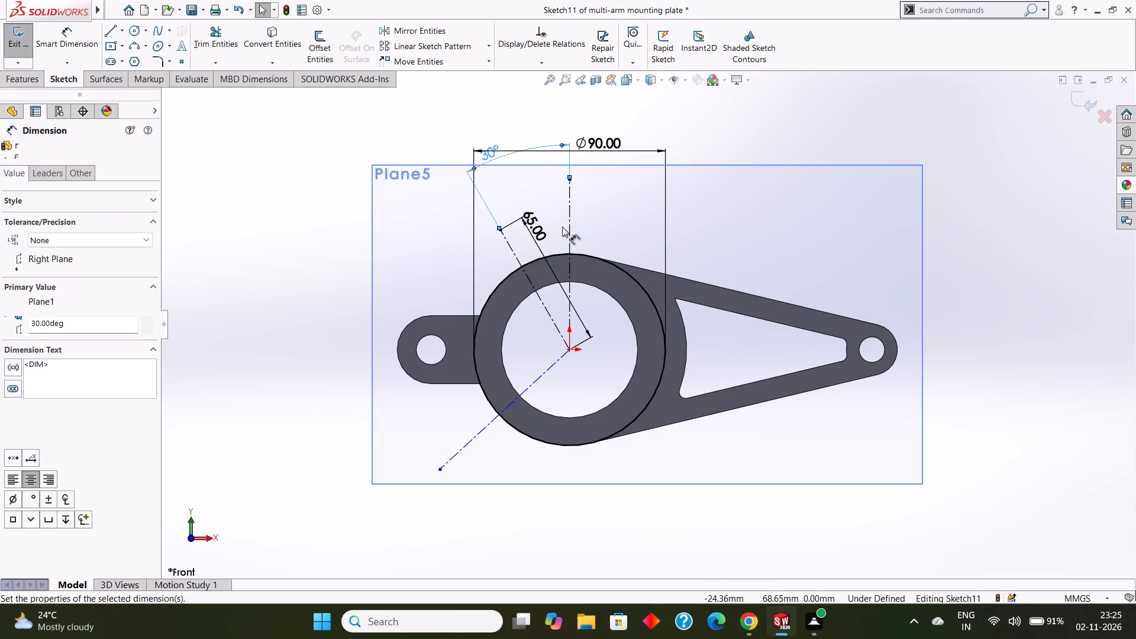
Sketch a circle of radius 16 mm centred on the free end of the 65 mm angled centreline.
click(132, 31)
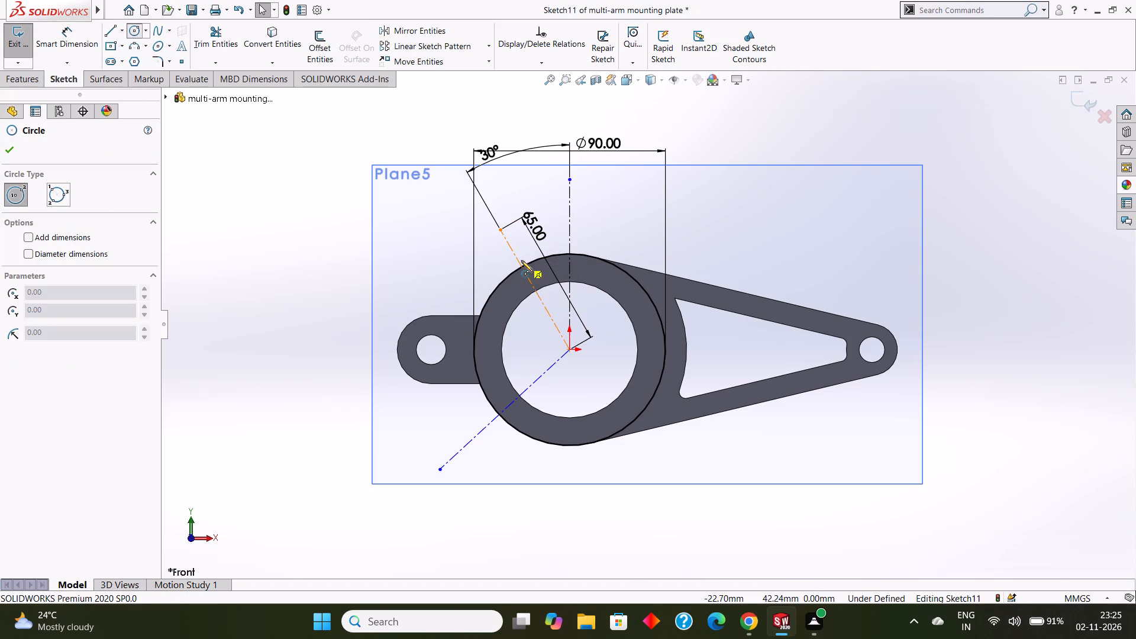
scroll(514, 237, down, 2)
scroll(560, 280, down, 1)
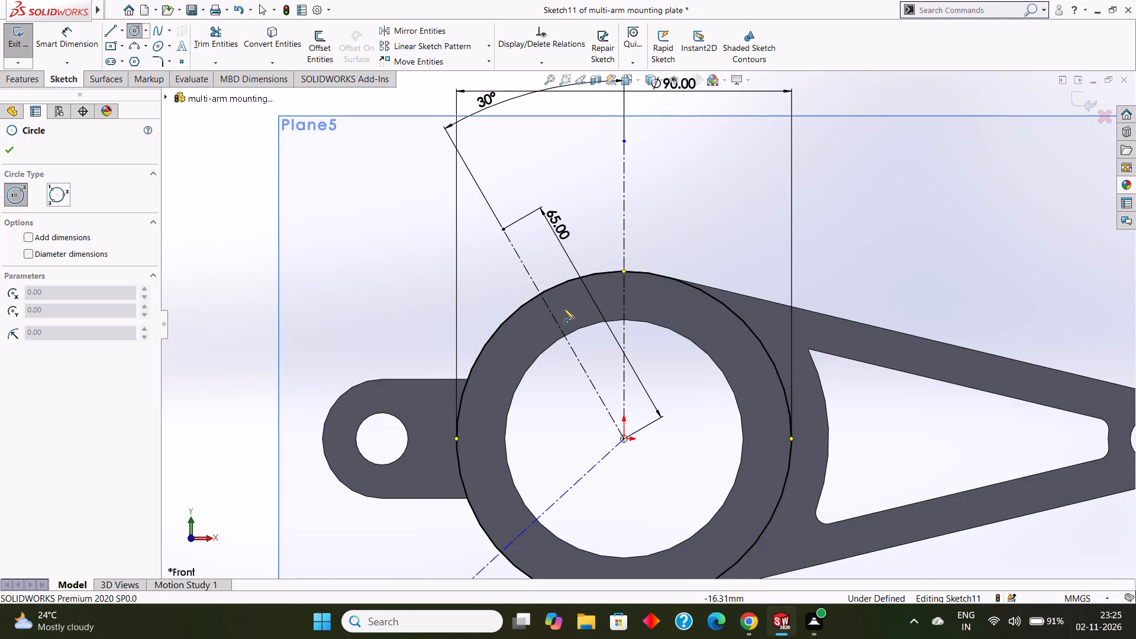
drag(504, 228, 528, 259)
key(BackSpace)
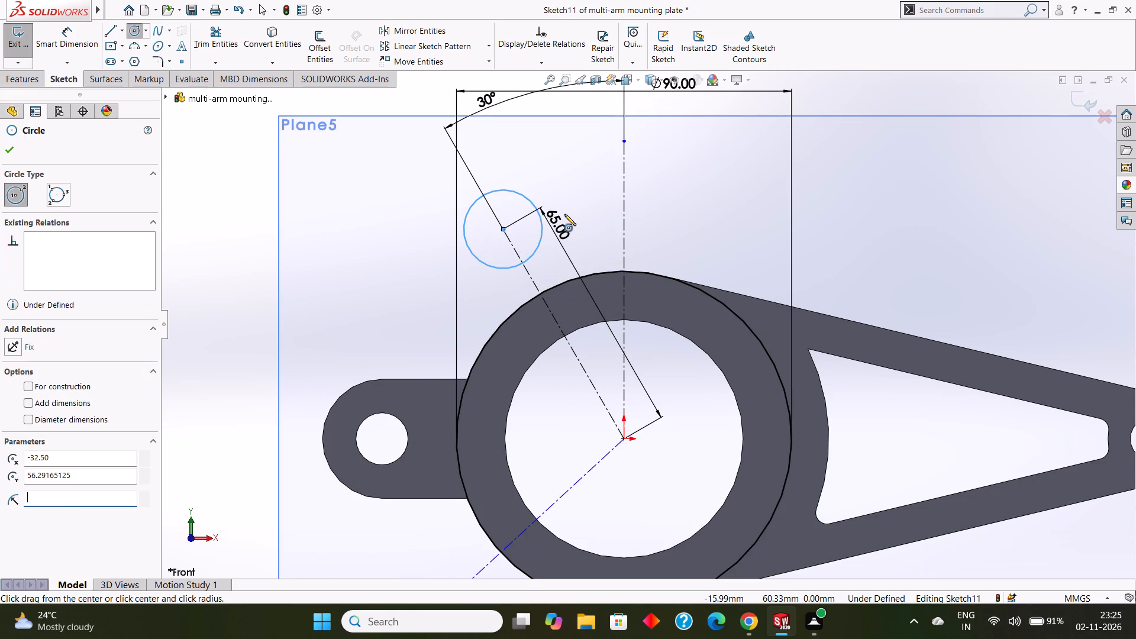
text(16)
key(Return)
key(Escape)
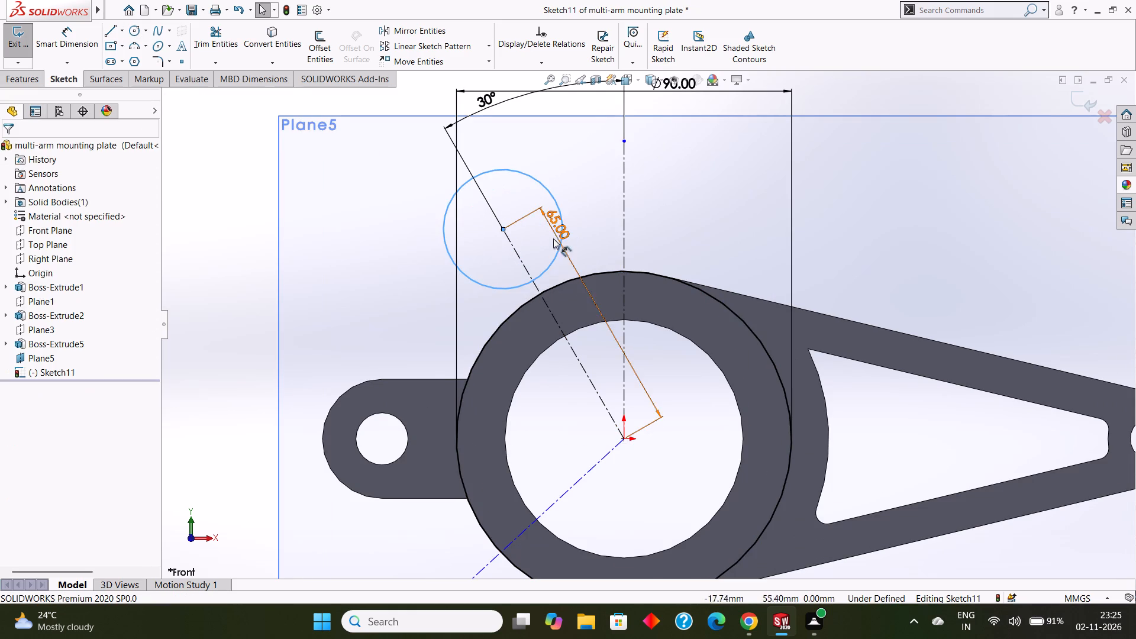
key(Escape)
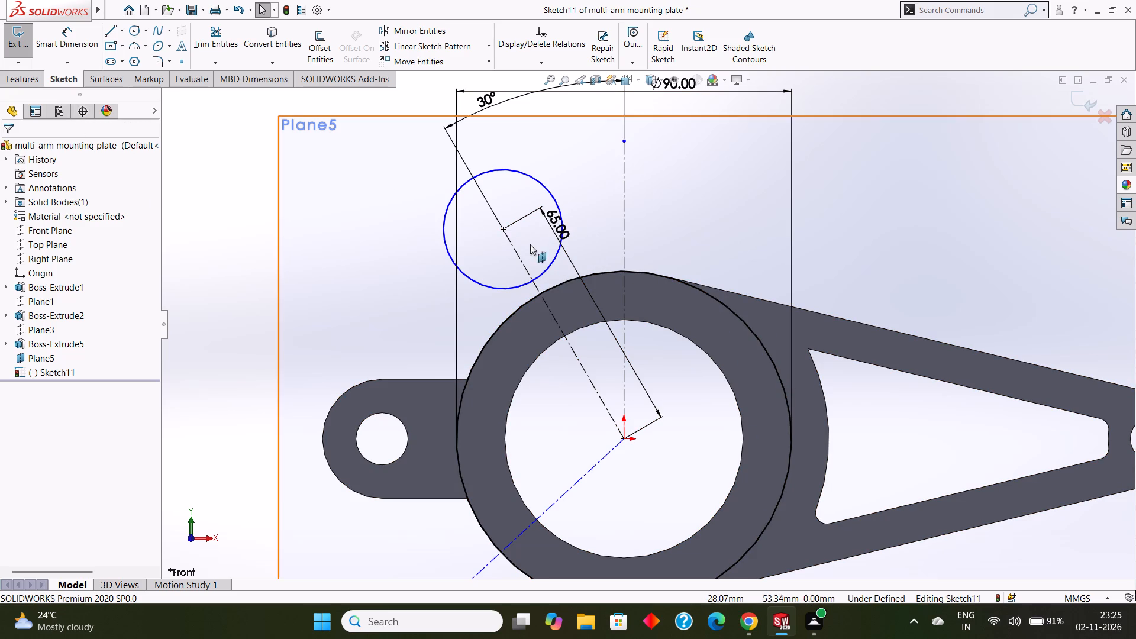
Offset the 65 mm angled centreline by 16 mm in both directions to form the lug's two side lines.
click(546, 306)
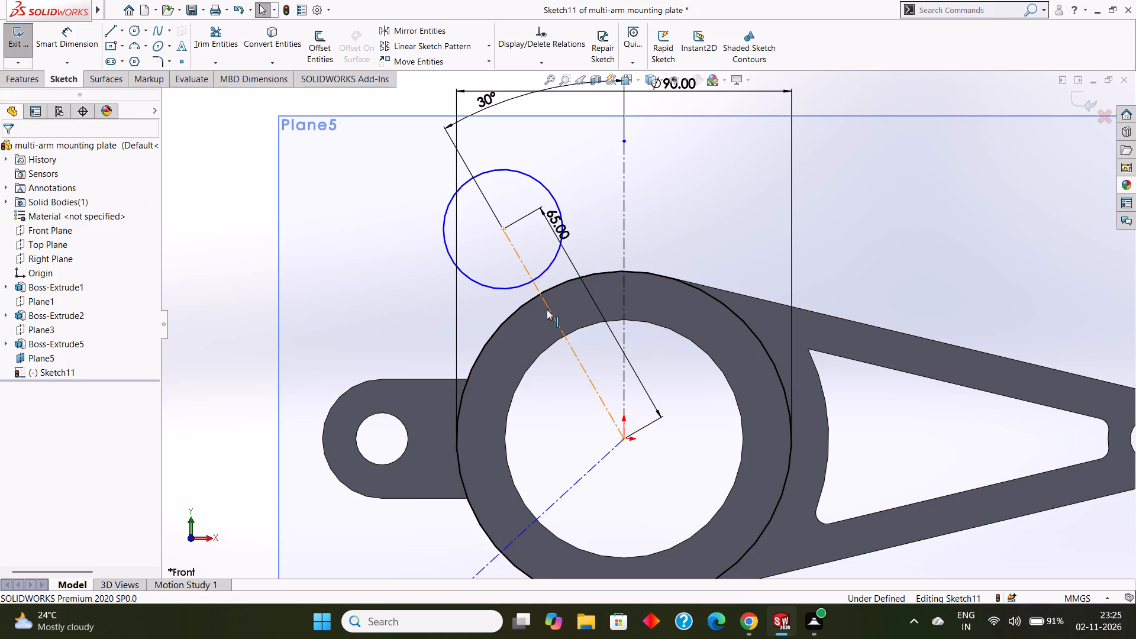
click(313, 51)
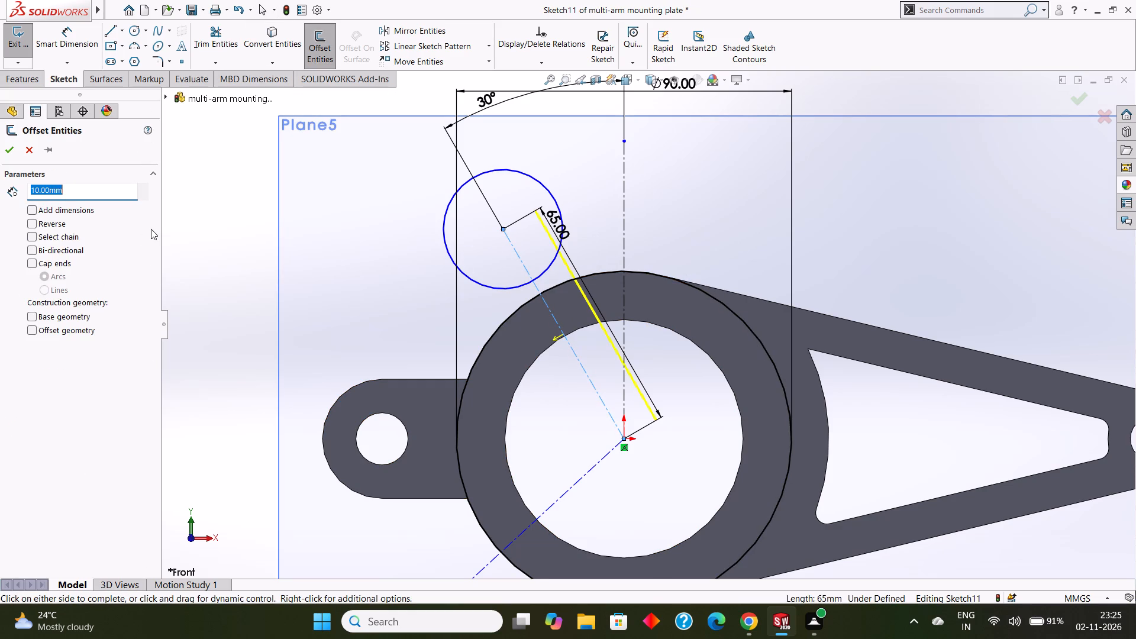
key(BackSpace)
text(16)
key(Return)
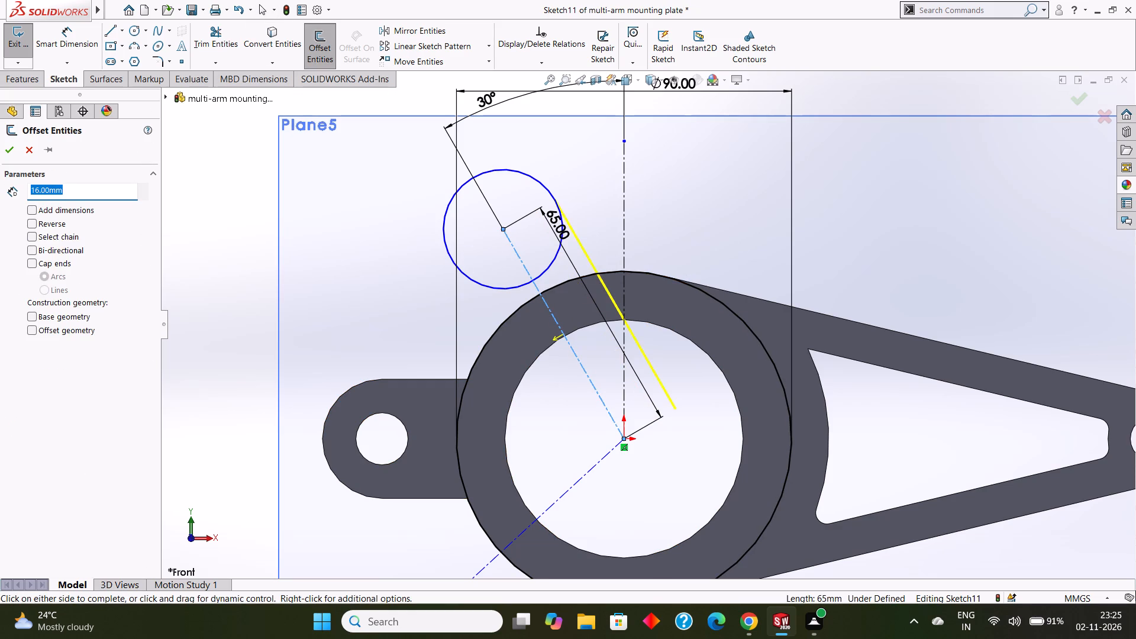
click(33, 249)
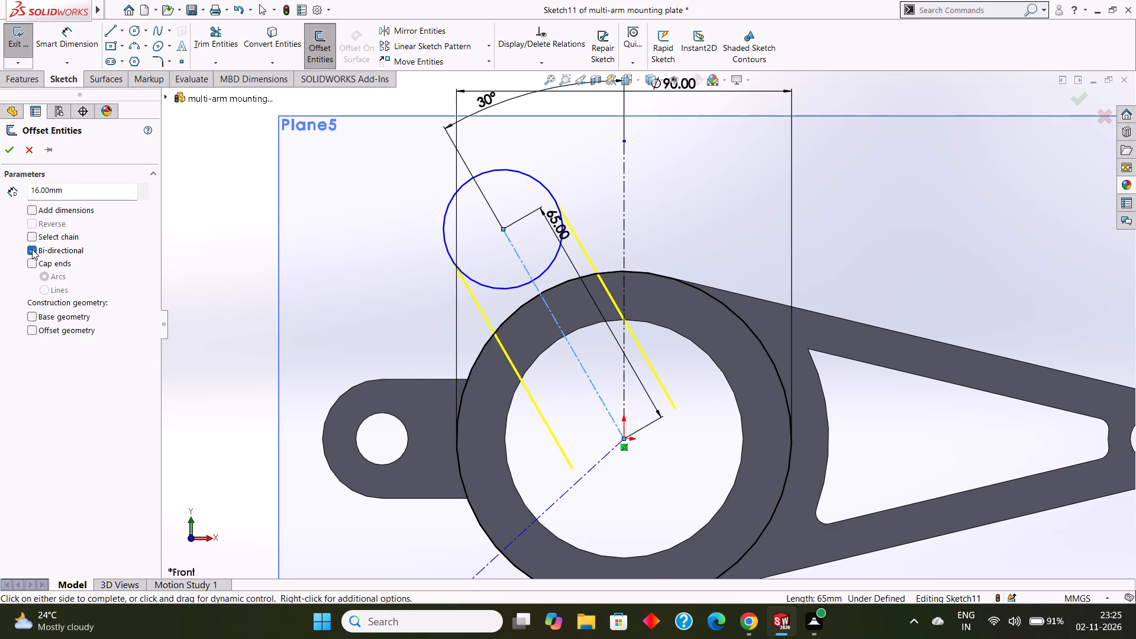
click(8, 148)
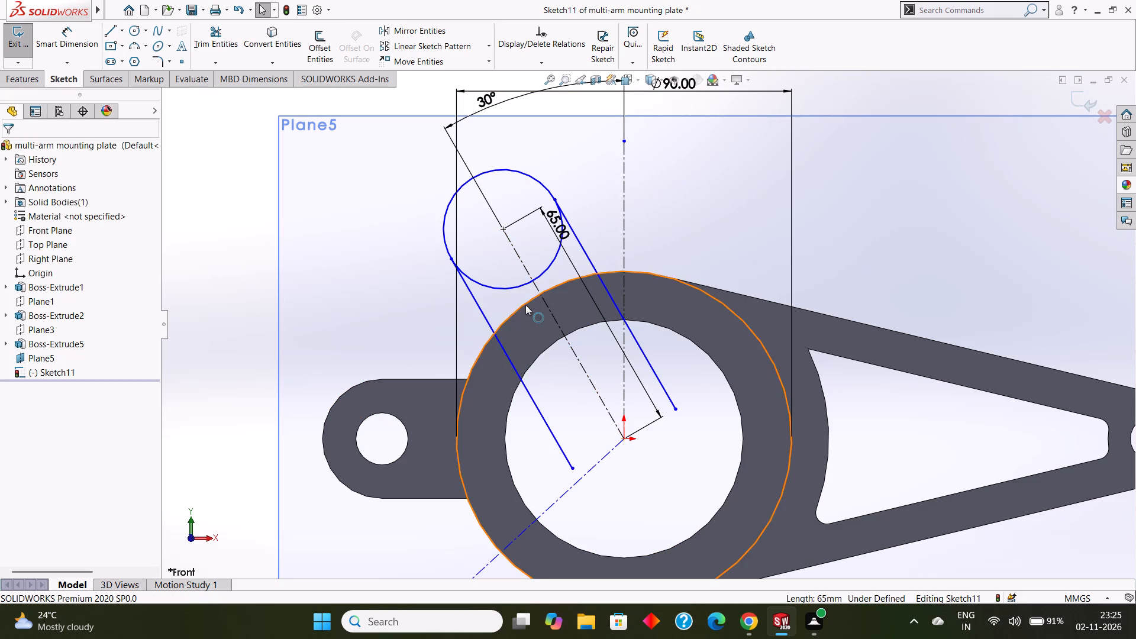
Trim away the part of the 16 mm radius circle between the two side lines, leaving the lug's rounded end.
scroll(470, 376, down, 2)
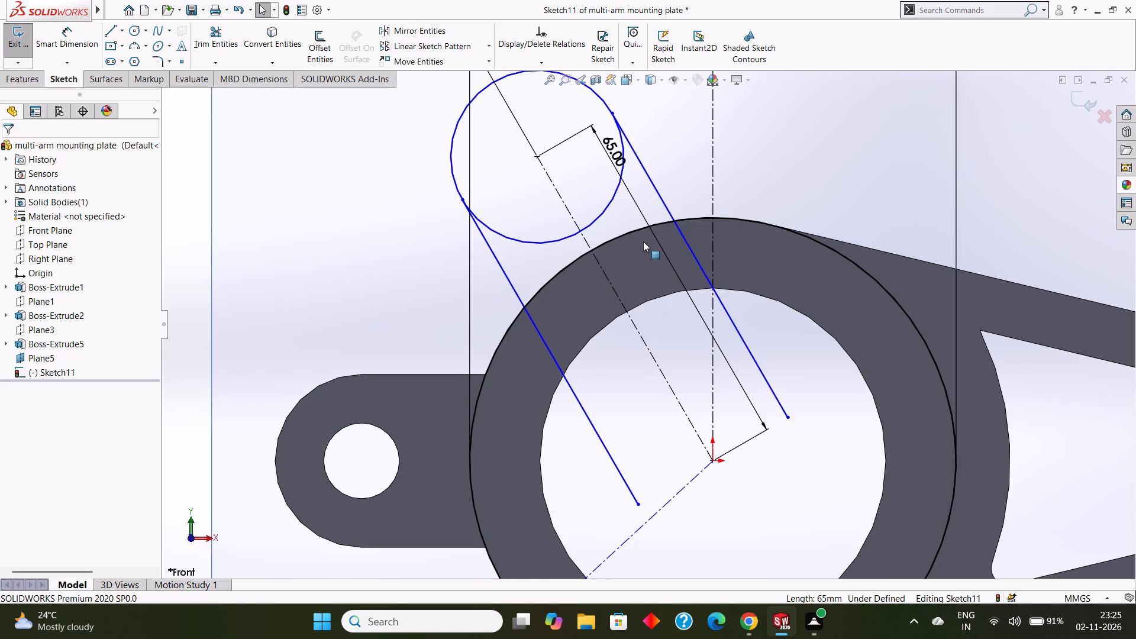
scroll(934, 370, up, 3)
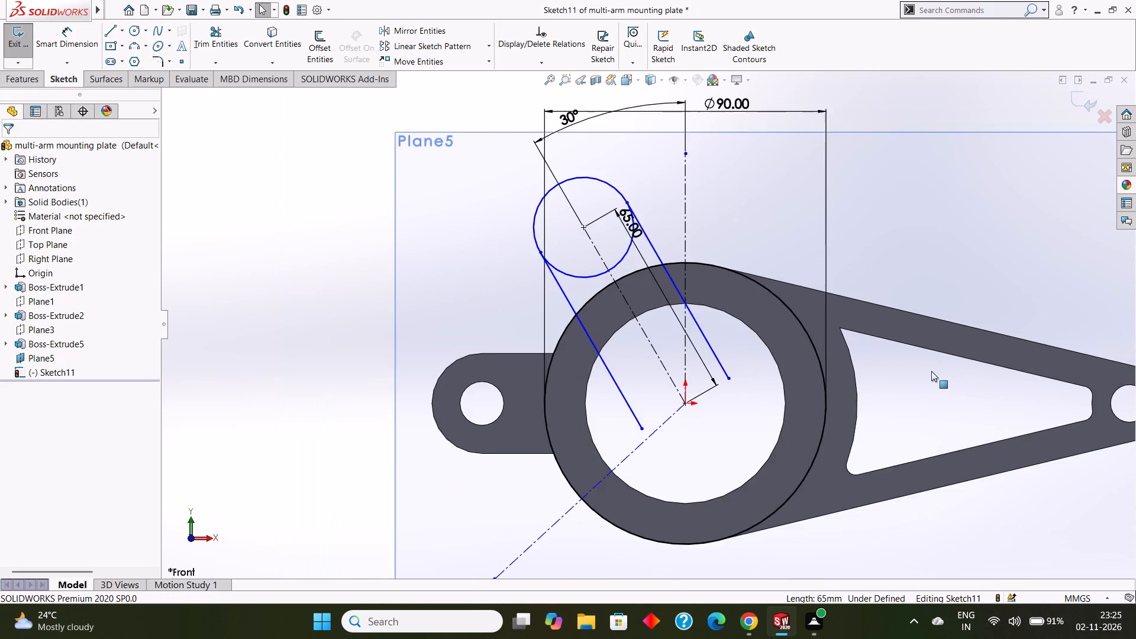
scroll(930, 377, up, 2)
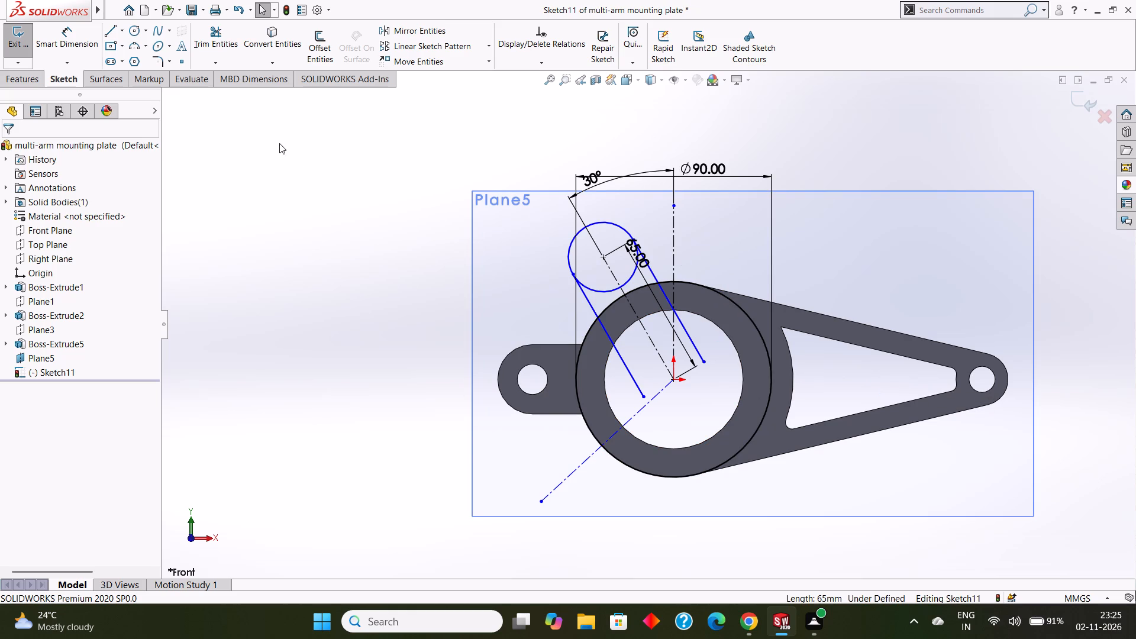
middle_drag(273, 154, 311, 163)
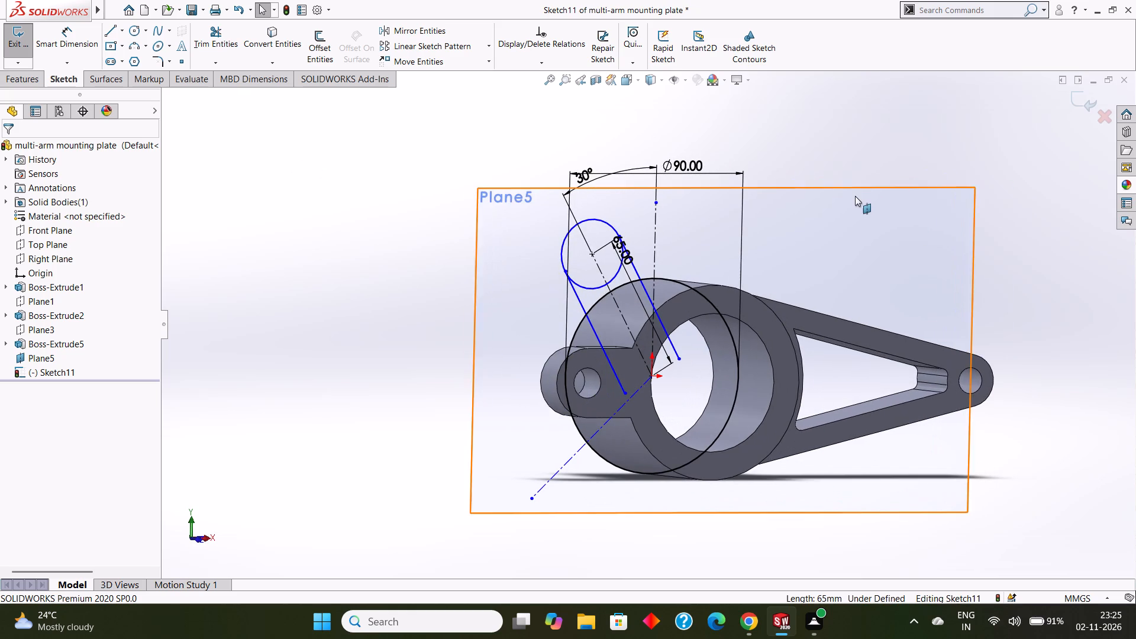
click(854, 197)
key(ctrl+8)
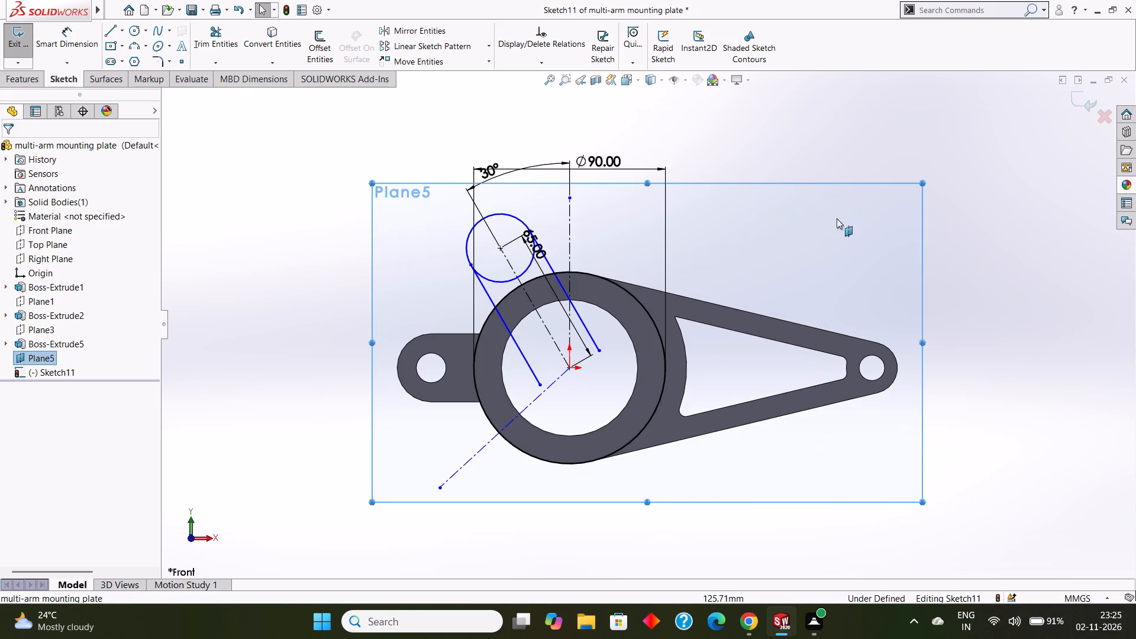
click(217, 30)
scroll(492, 229, down, 1)
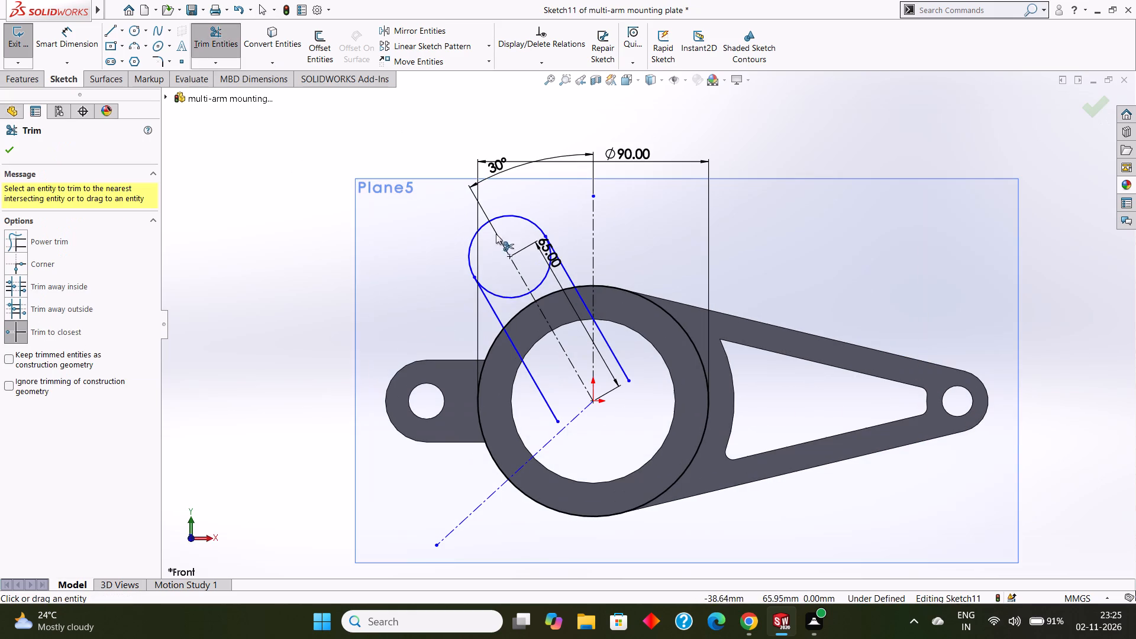
click(498, 290)
click(503, 295)
click(541, 280)
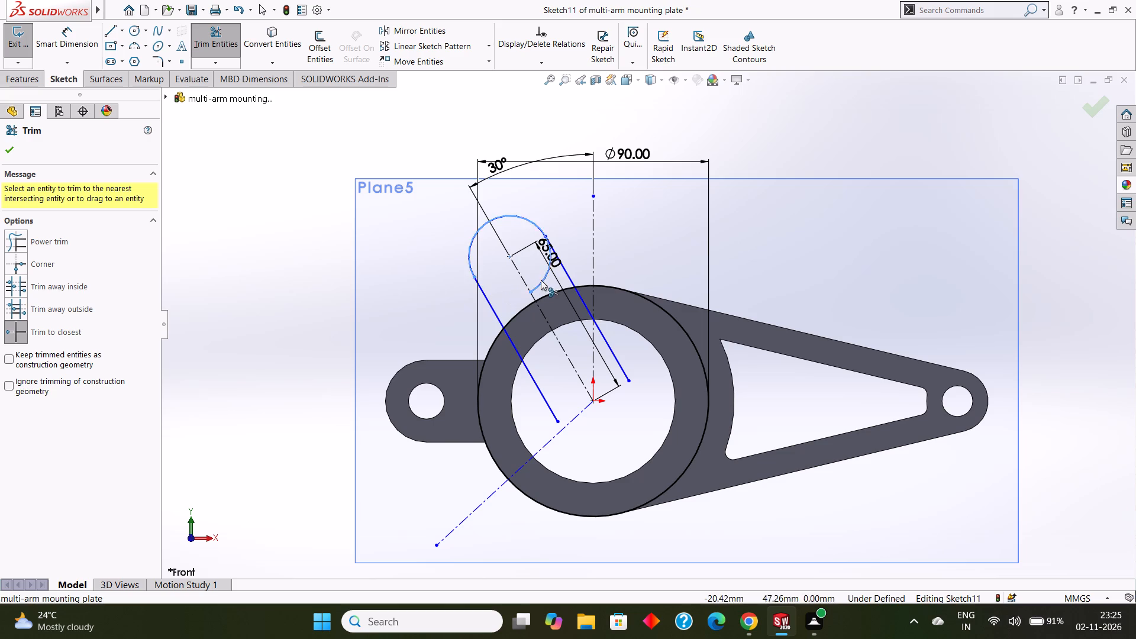
Trim the portions of both lug side lines that lie inside the 90 mm circle.
scroll(544, 273, down, 1)
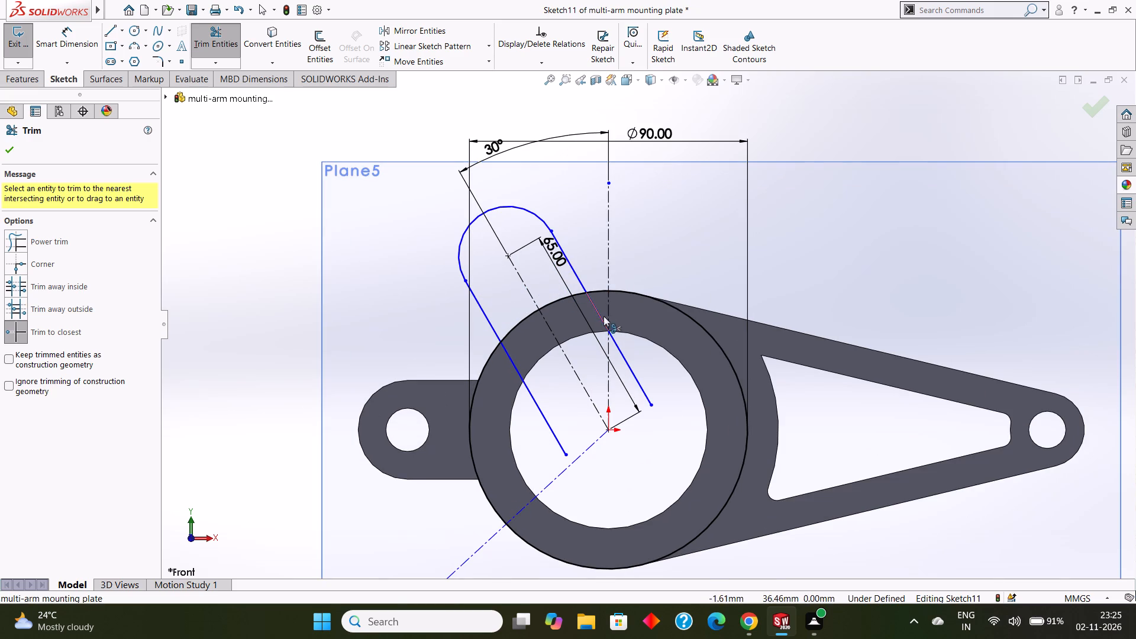
click(601, 313)
click(615, 340)
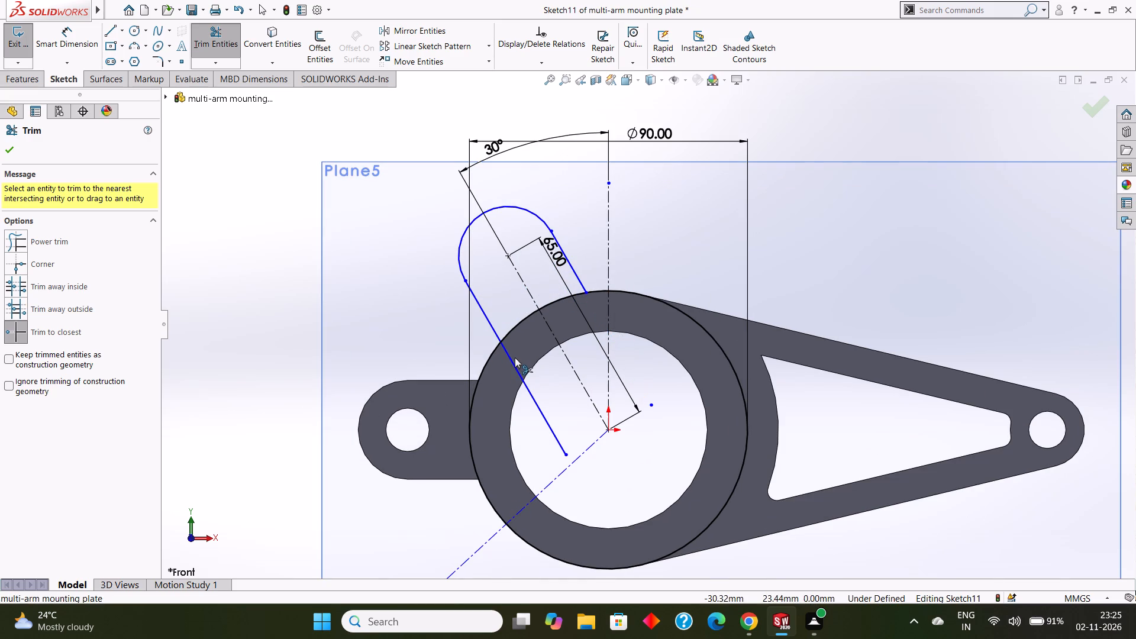
click(515, 357)
click(511, 358)
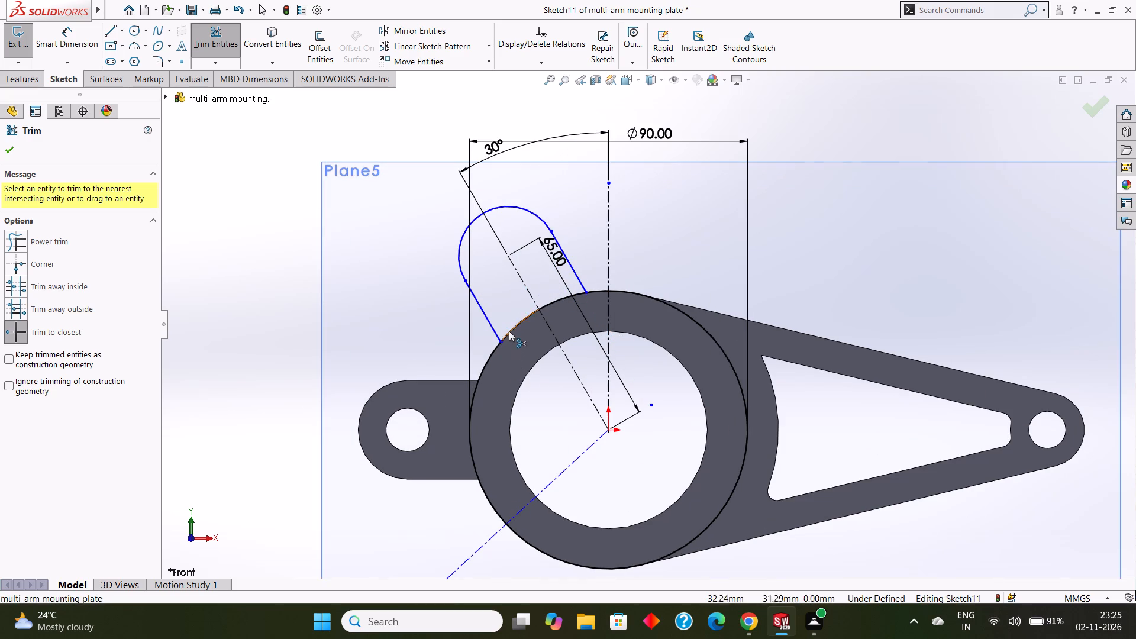
Trim the 90 mm circle so only the arc between the lug's two side lines is left.
scroll(509, 331, down, 4)
click(476, 449)
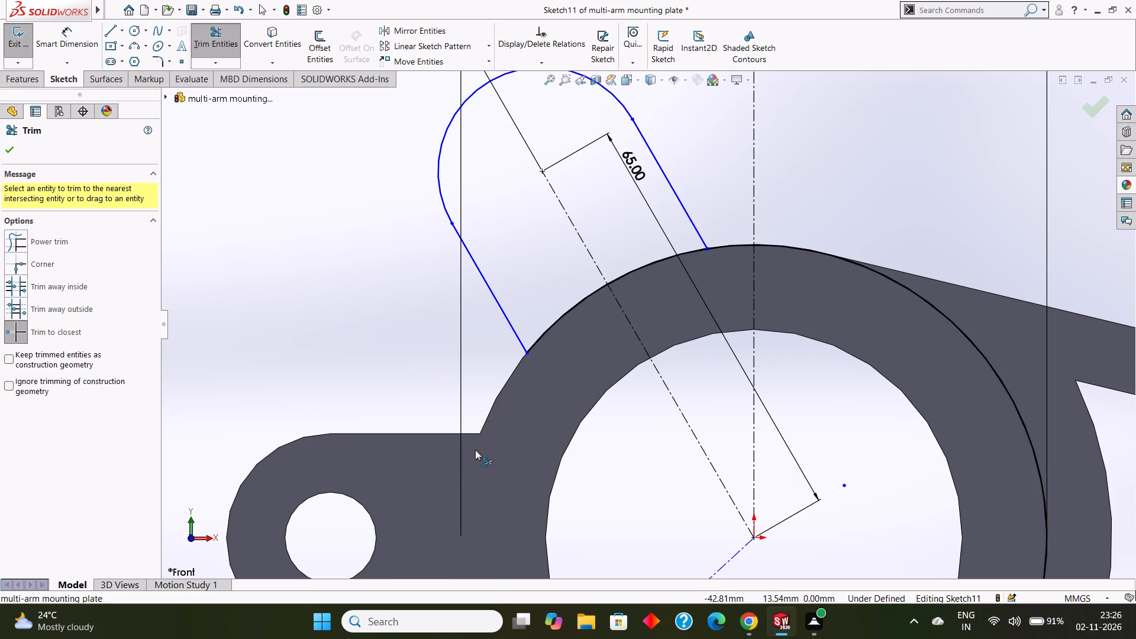
scroll(667, 402, up, 2)
click(825, 298)
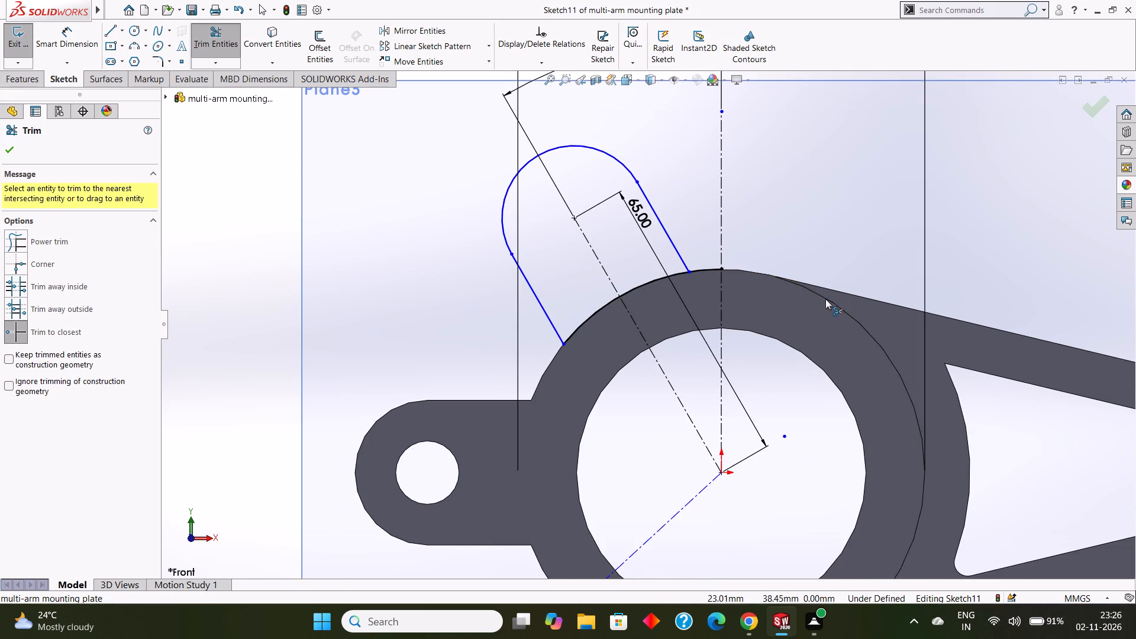
scroll(828, 307, up, 3)
click(795, 353)
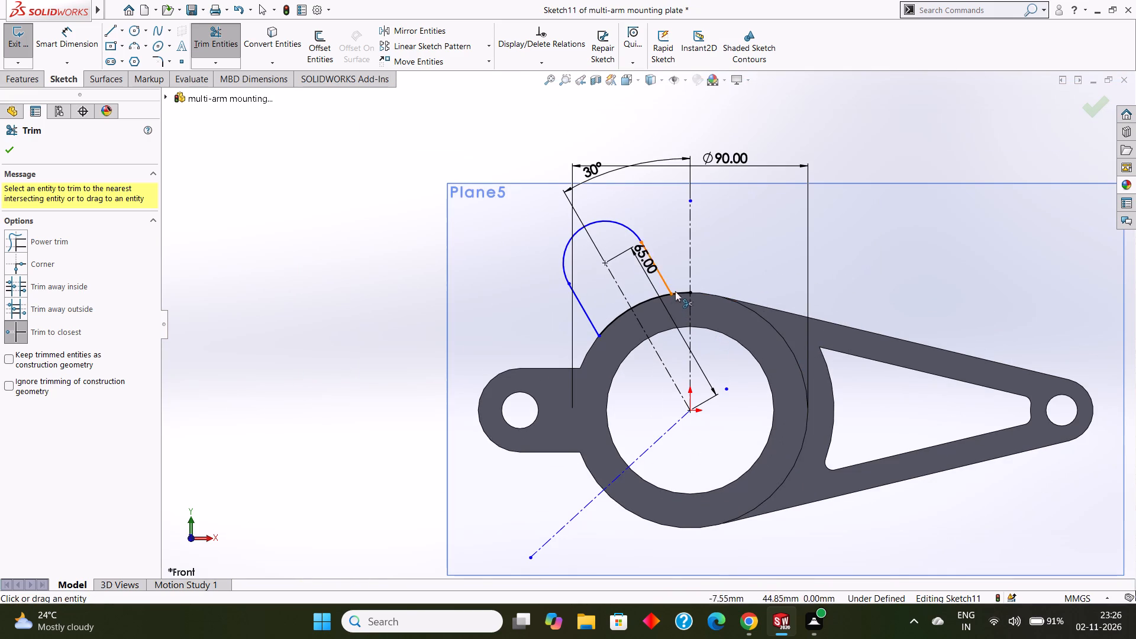
click(682, 291)
scroll(655, 295, down, 4)
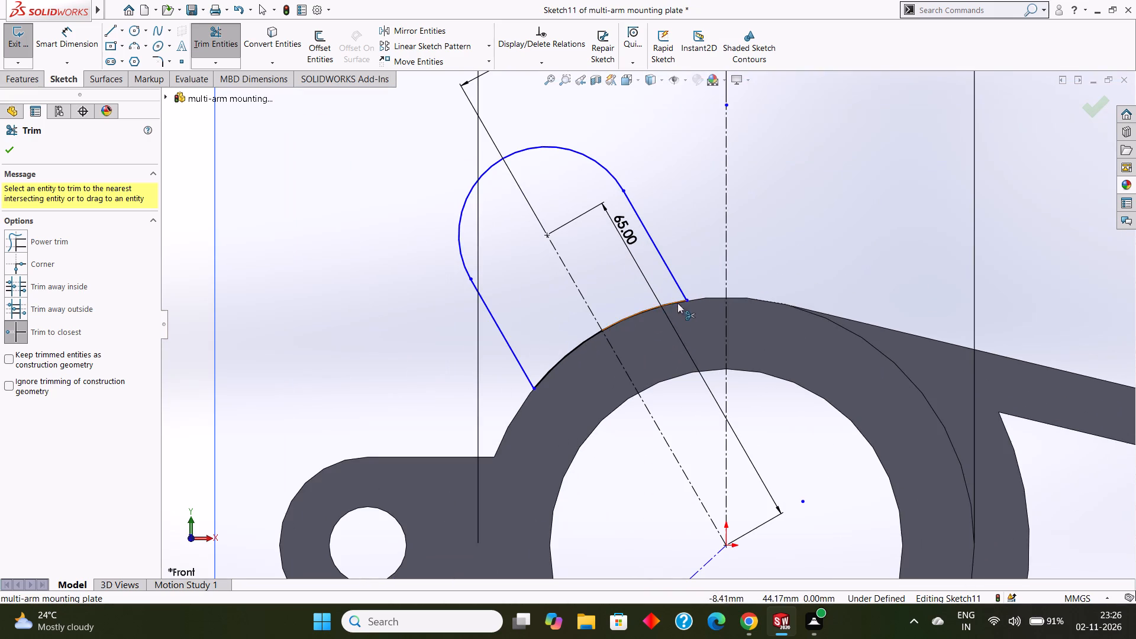
click(12, 149)
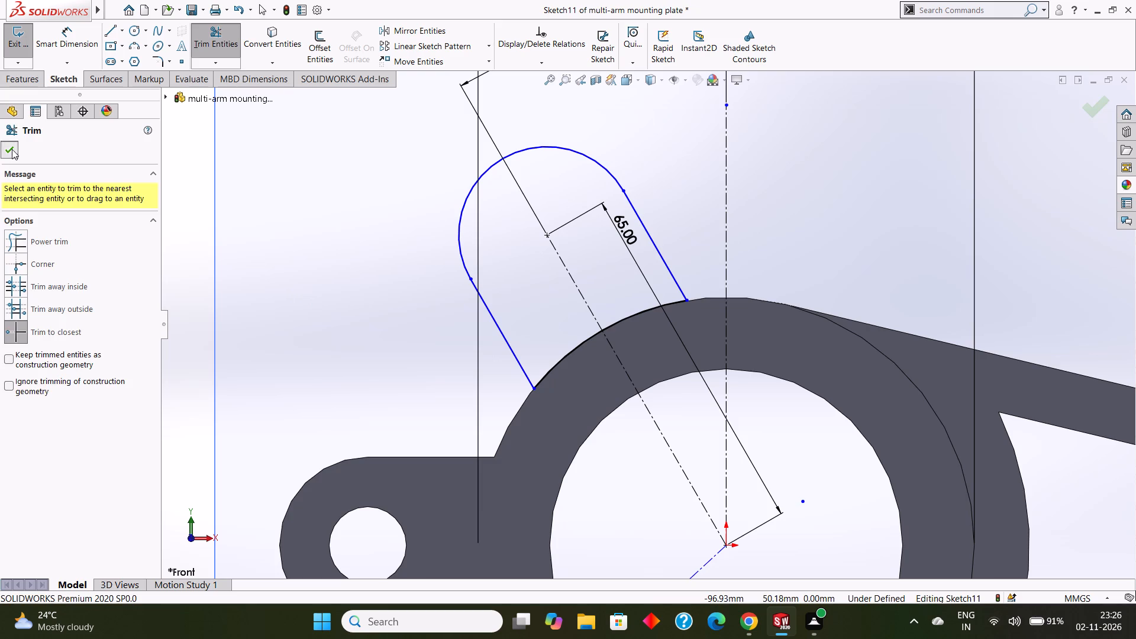
Sketch a circle of radius 7 mm at the free end of the 65 mm centreline, concentric with the lug's rounded end.
scroll(483, 154, up, 3)
scroll(640, 185, up, 2)
click(817, 239)
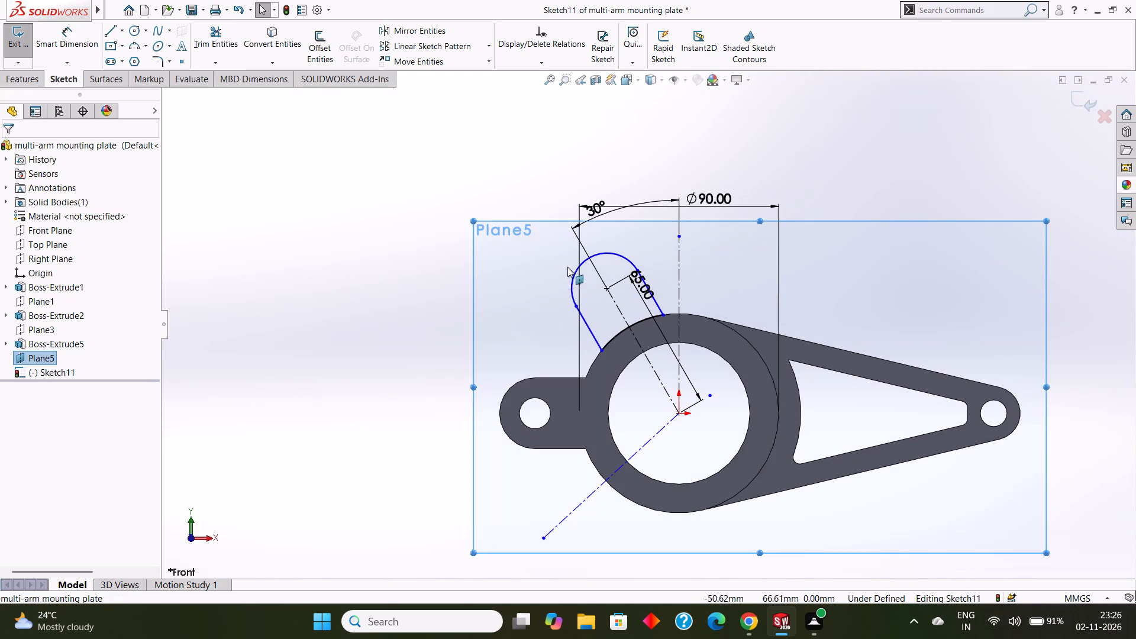
key(ctrl+8)
key(ctrl+8)
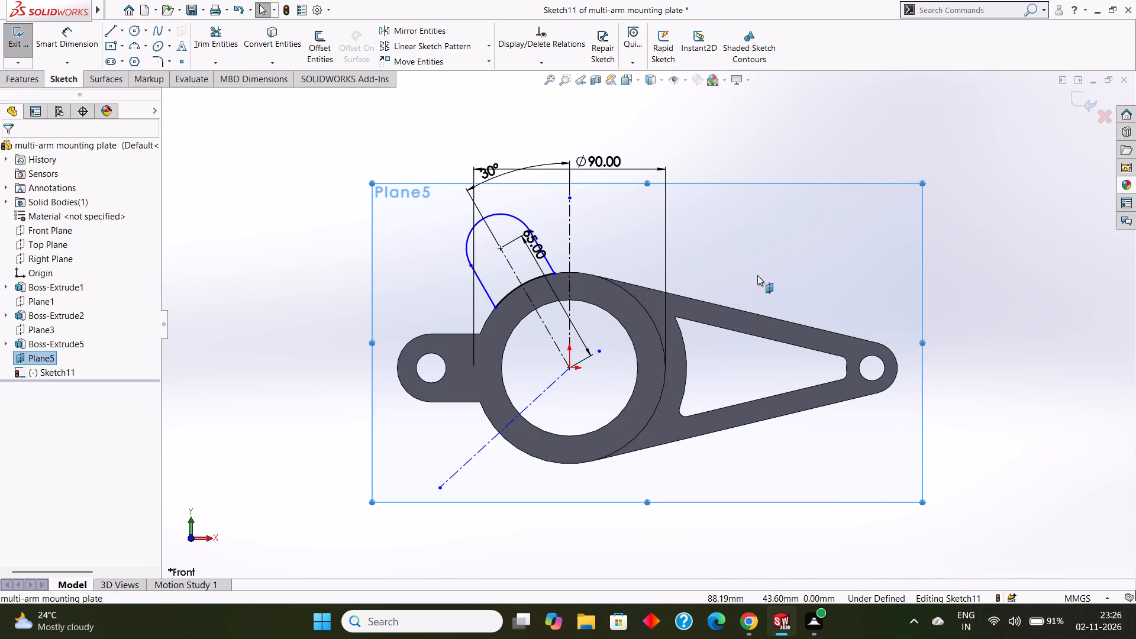
click(134, 31)
scroll(509, 226, down, 1)
drag(508, 257, 509, 262)
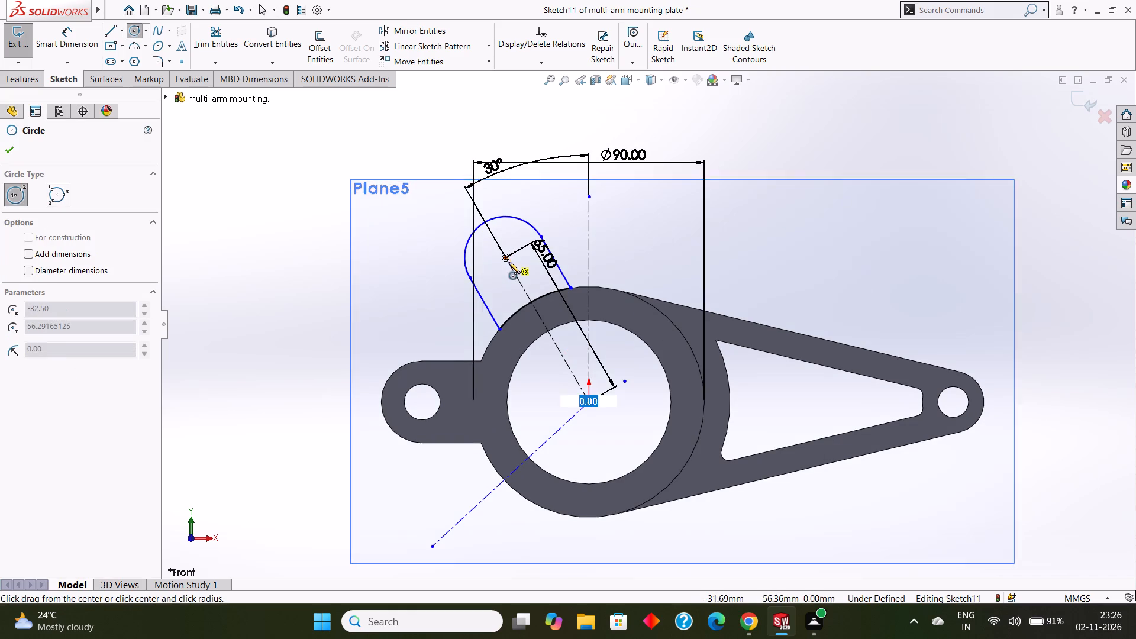
drag(509, 262, 515, 271)
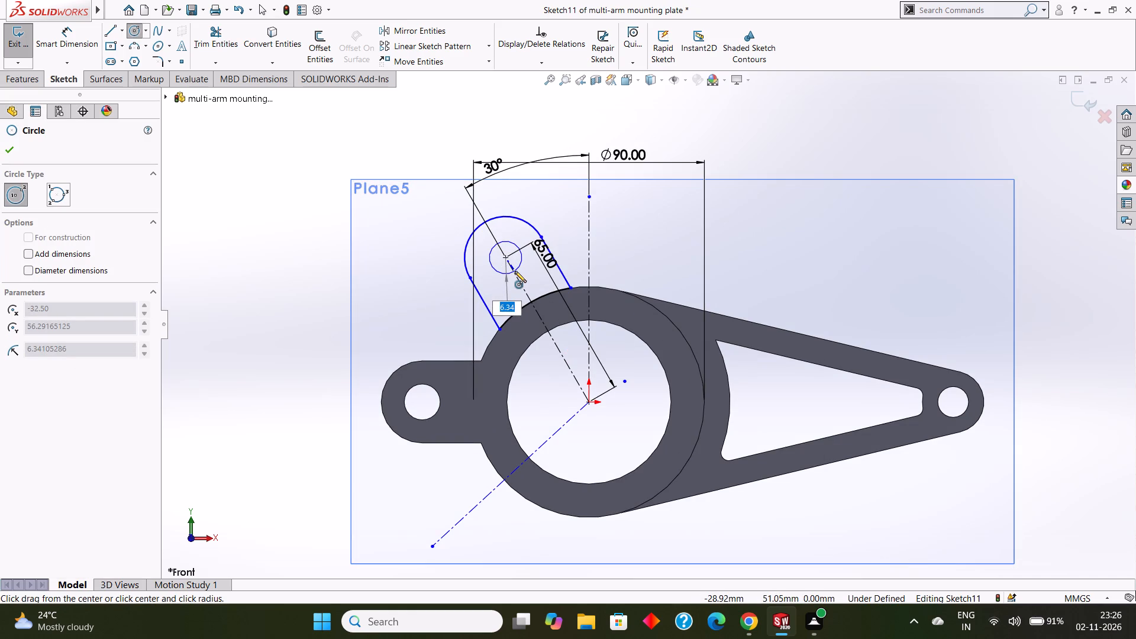
key(BackSpace)
key(7)
key(Return)
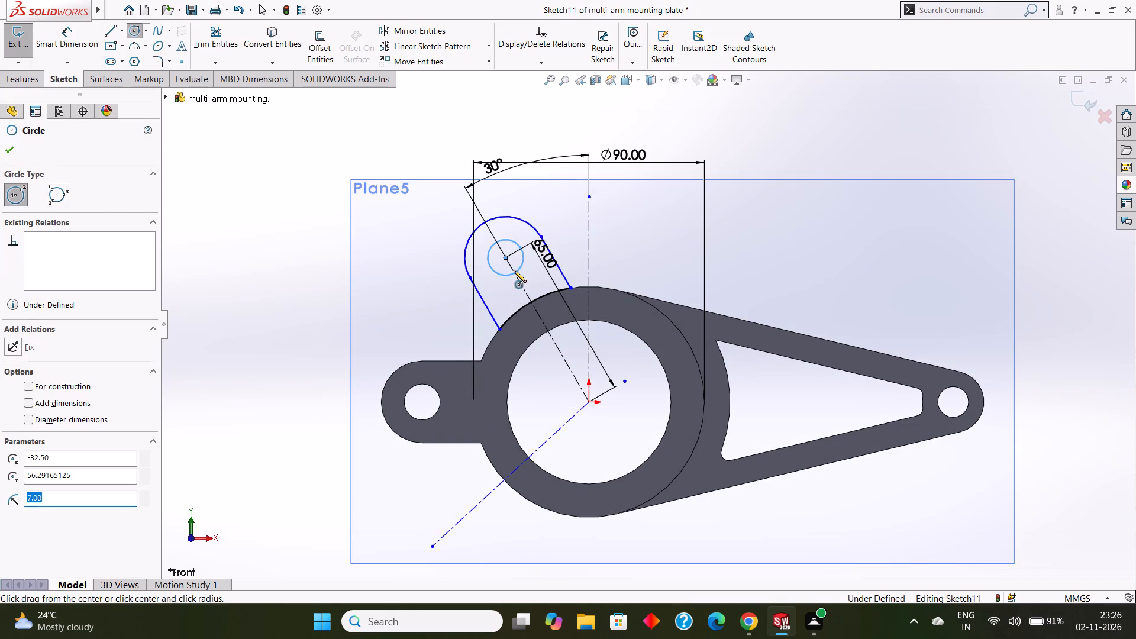
key(Escape)
key(Escape)
Dimension the radius of the lug's rounded end and the diameter of its hole, keeping their drawn values.
click(67, 47)
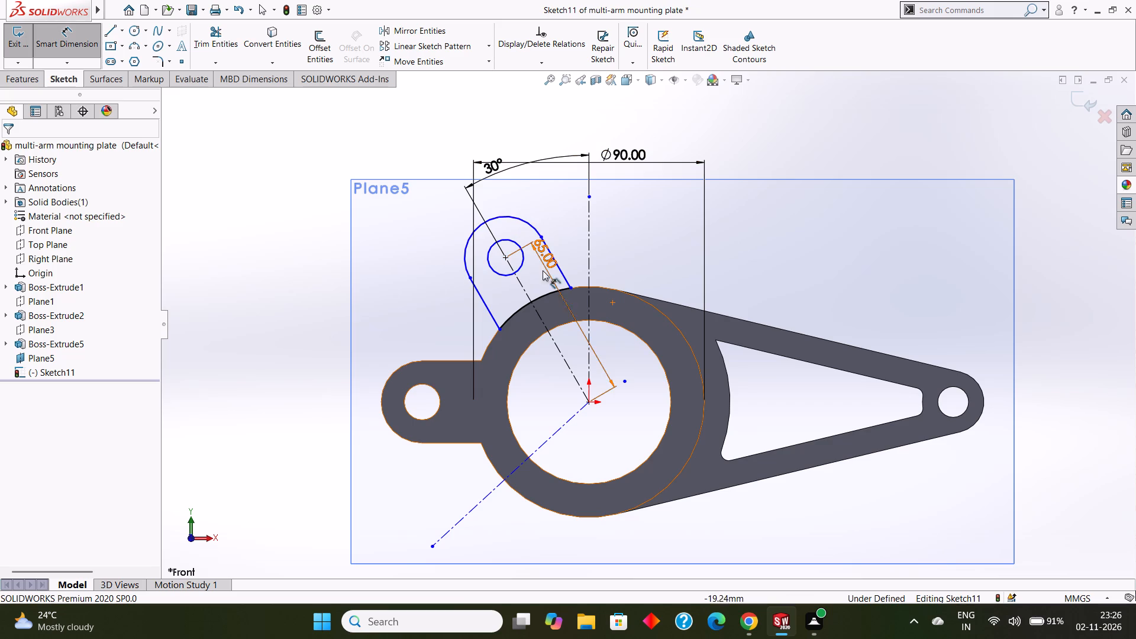
click(504, 218)
click(451, 143)
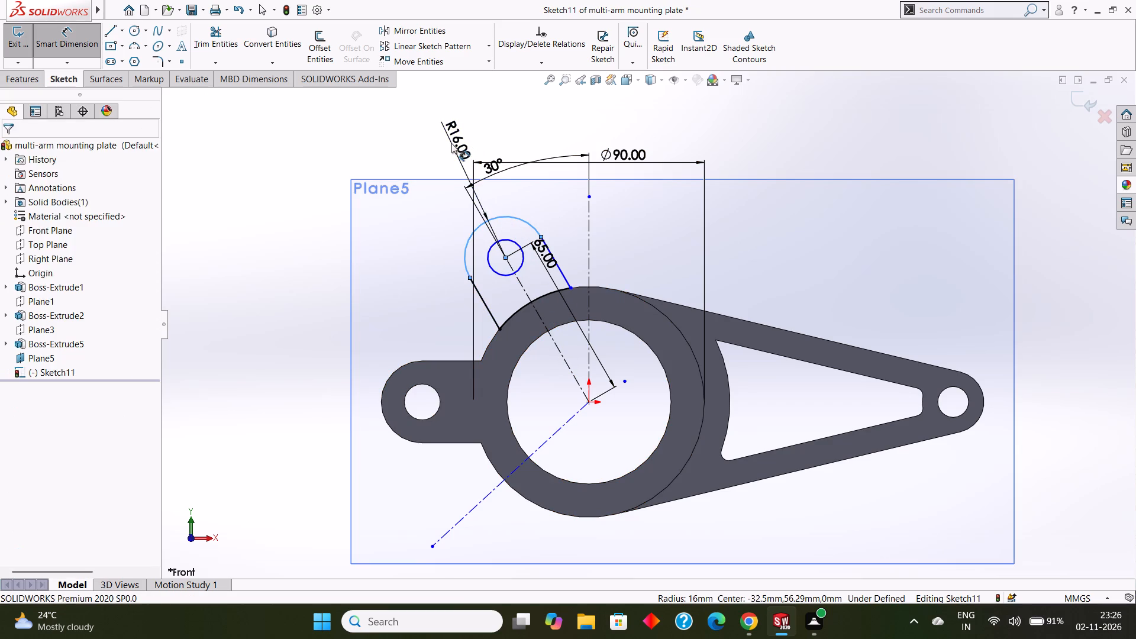
click(404, 124)
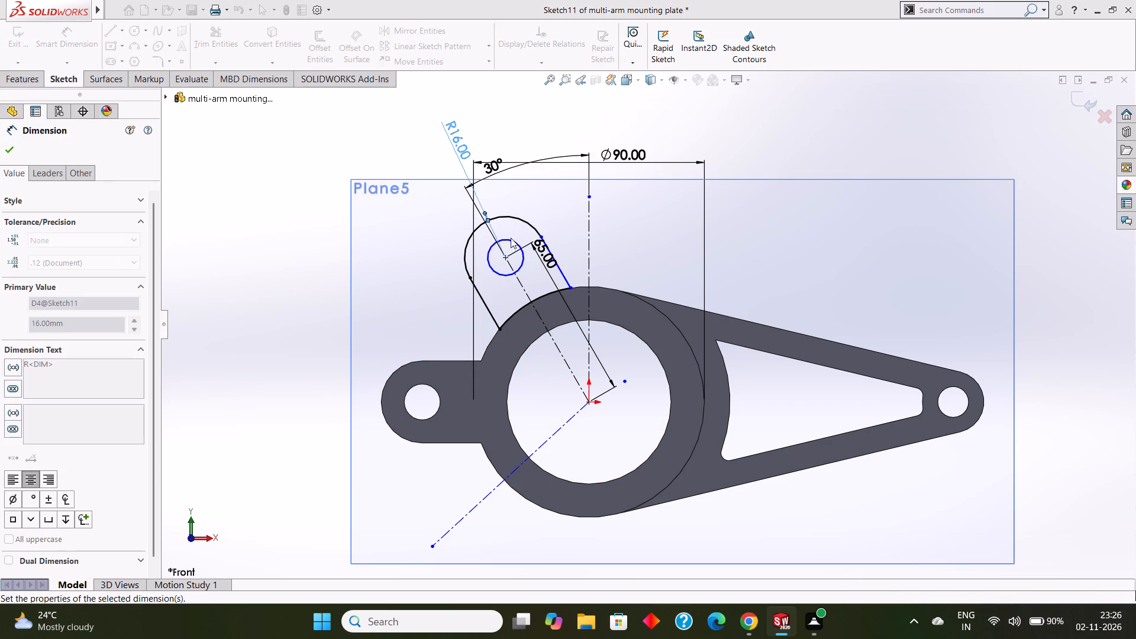
click(511, 240)
click(519, 146)
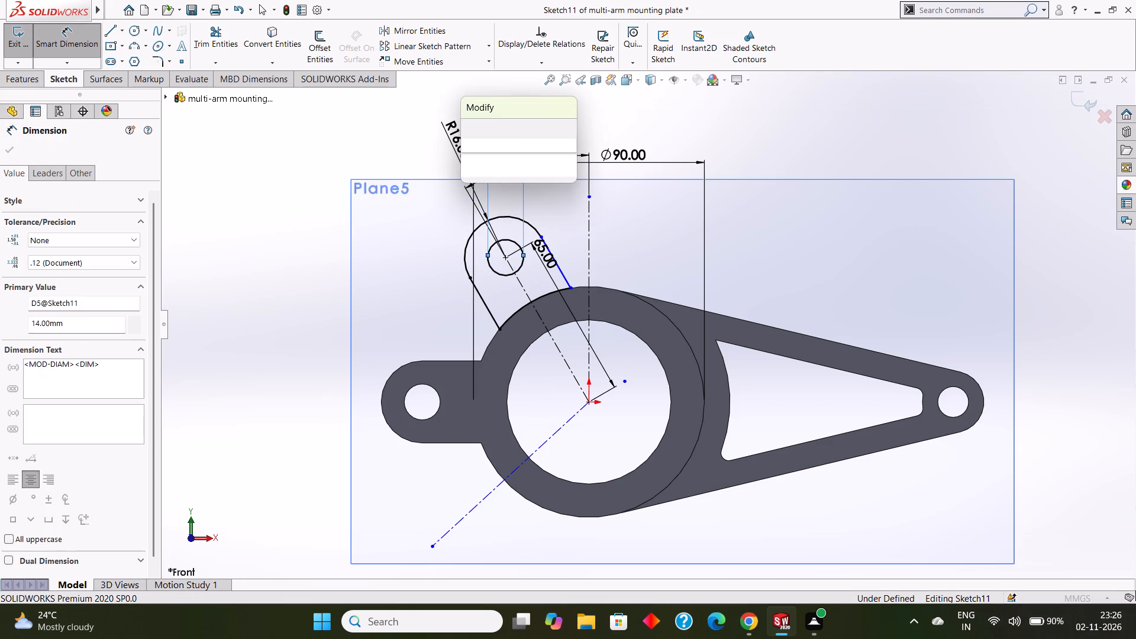
click(471, 127)
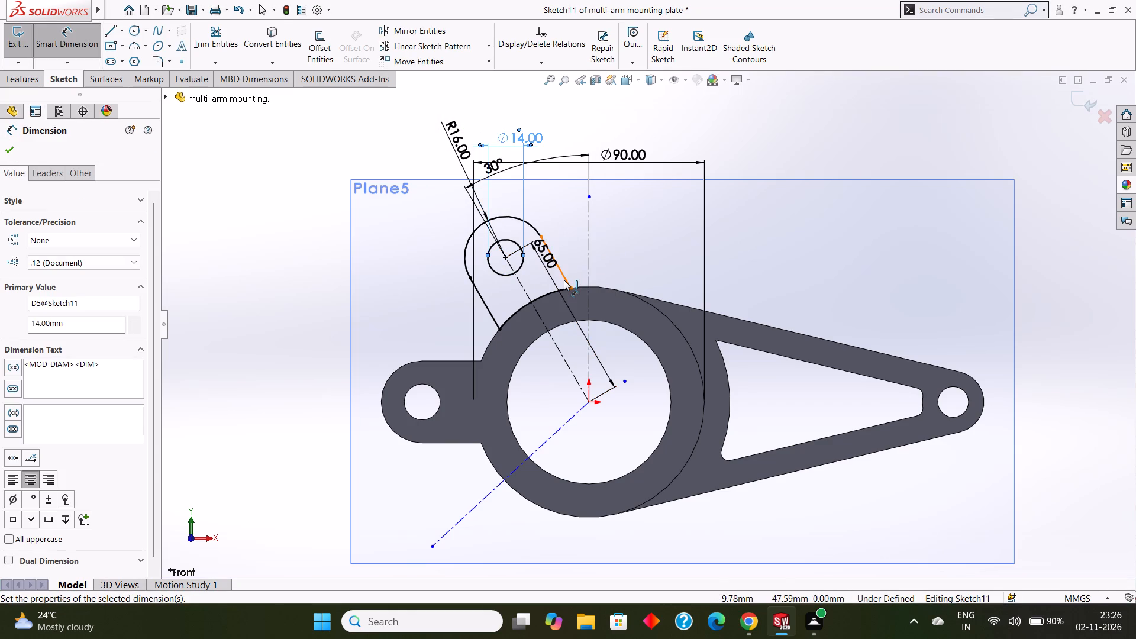
Add a vertical dimension to the lug side line nearest the vertical centreline, keeping its drawn value.
click(564, 280)
click(640, 238)
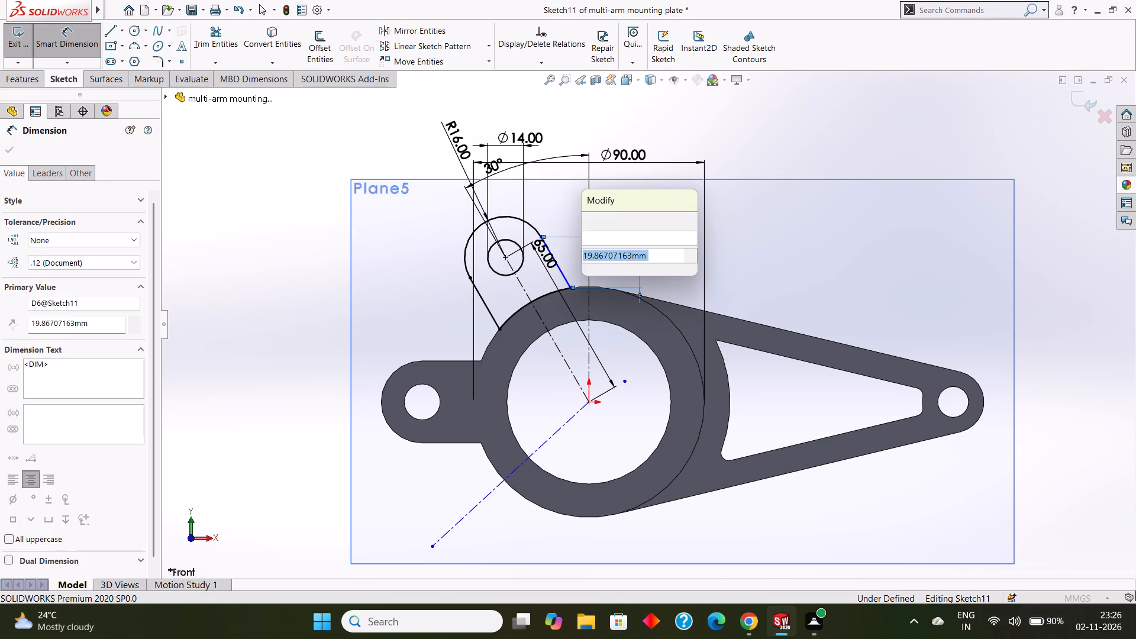
click(590, 218)
click(4, 152)
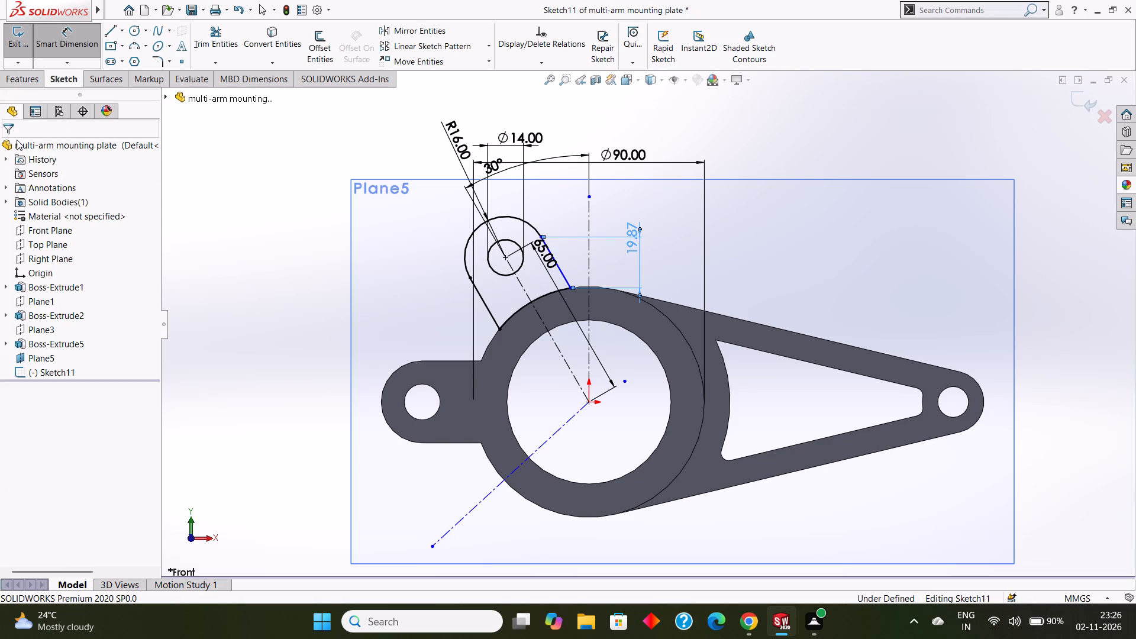
Extrude the angled lug sketch as a blind boss 16 mm from its sketch plane, merged with the body.
click(27, 85)
click(24, 56)
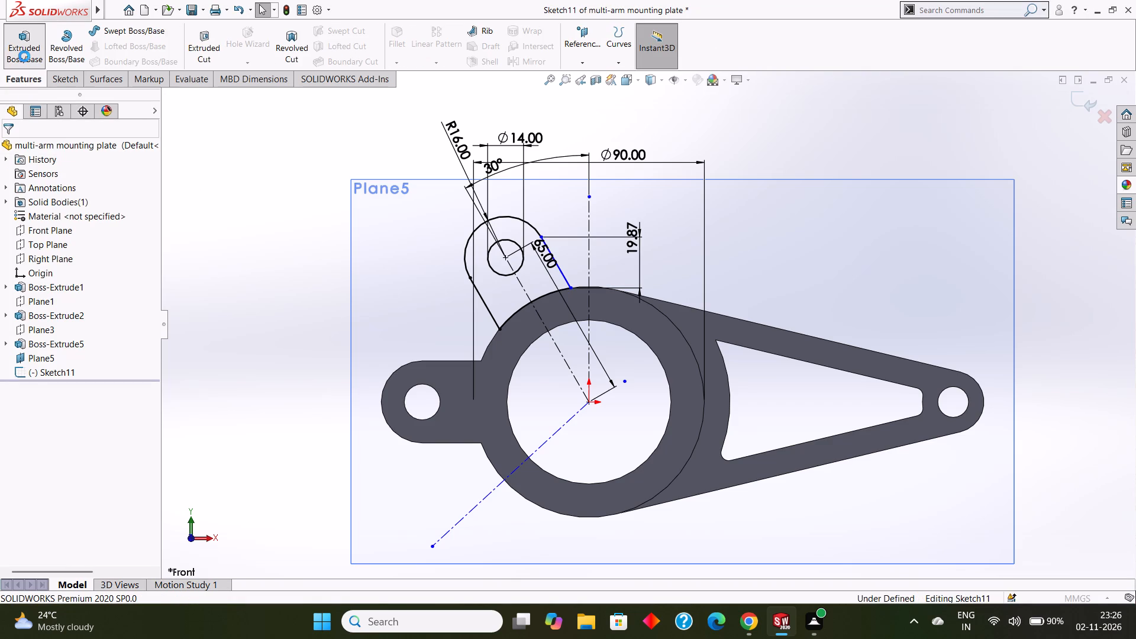
middle_drag(682, 220, 745, 257)
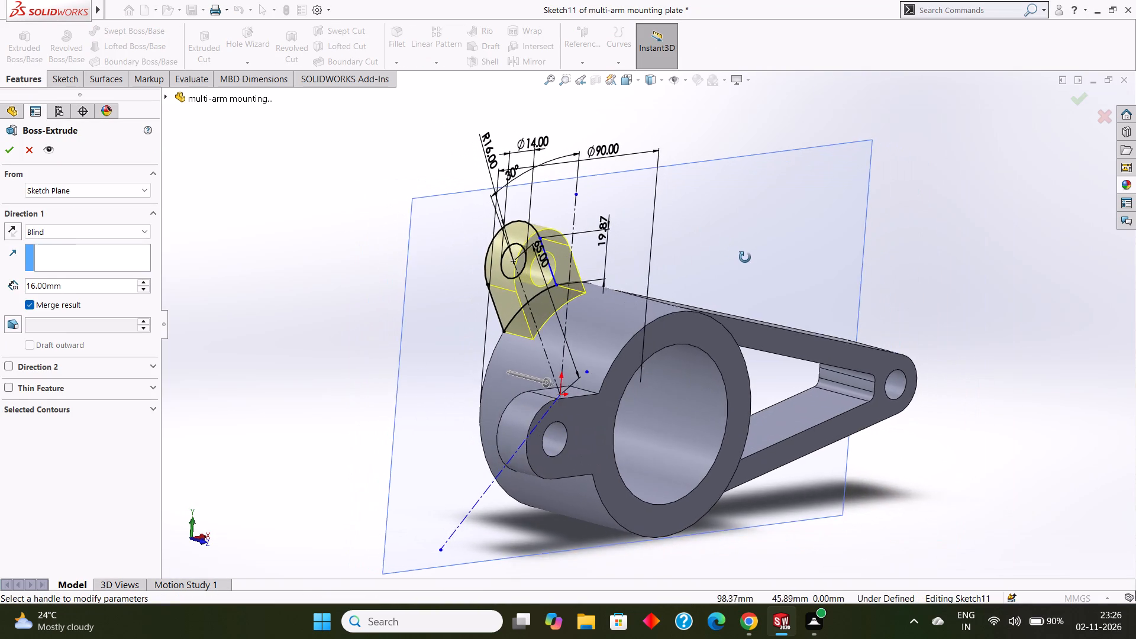
middle_drag(745, 257, 735, 191)
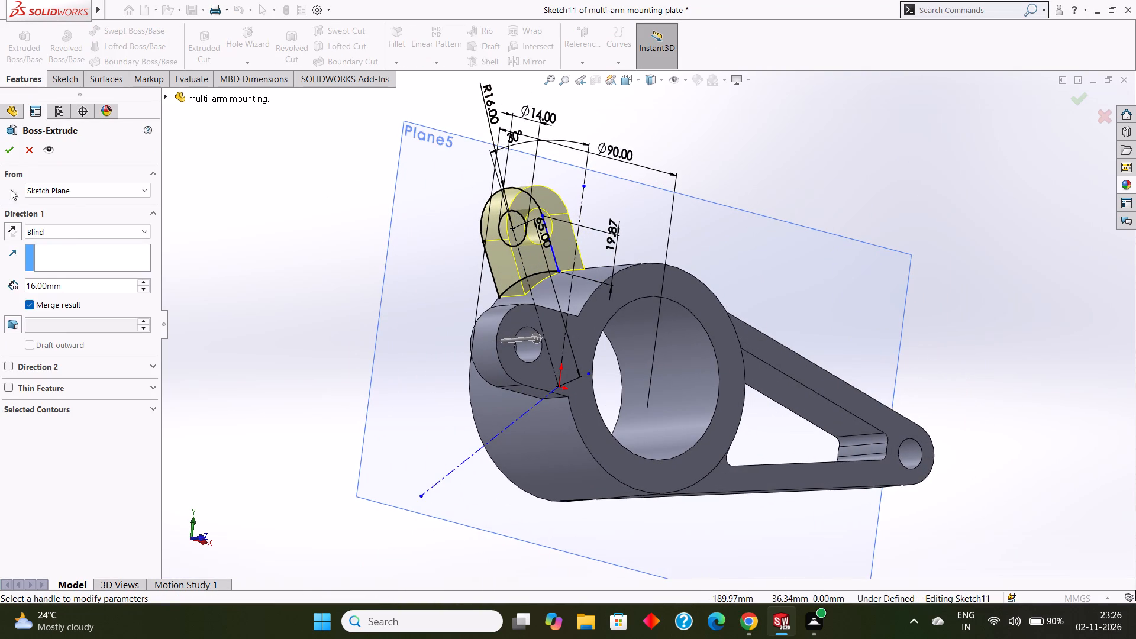
click(11, 159)
click(9, 149)
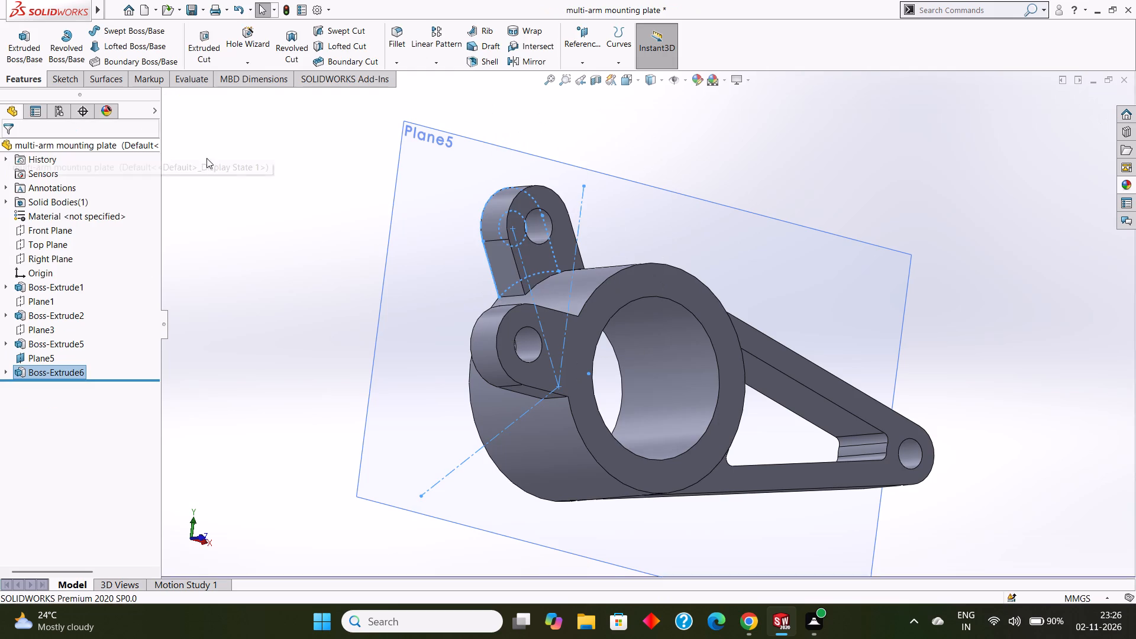
Open a new sketch on Plane5 and view it face-on.
click(691, 227)
click(745, 243)
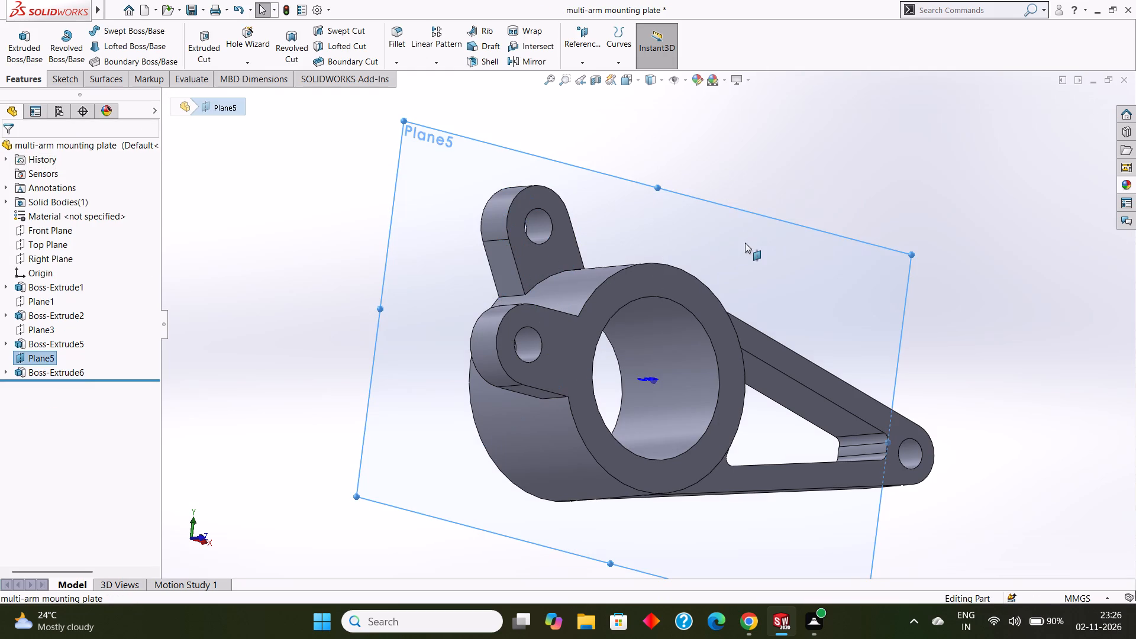
key(ctrl+8)
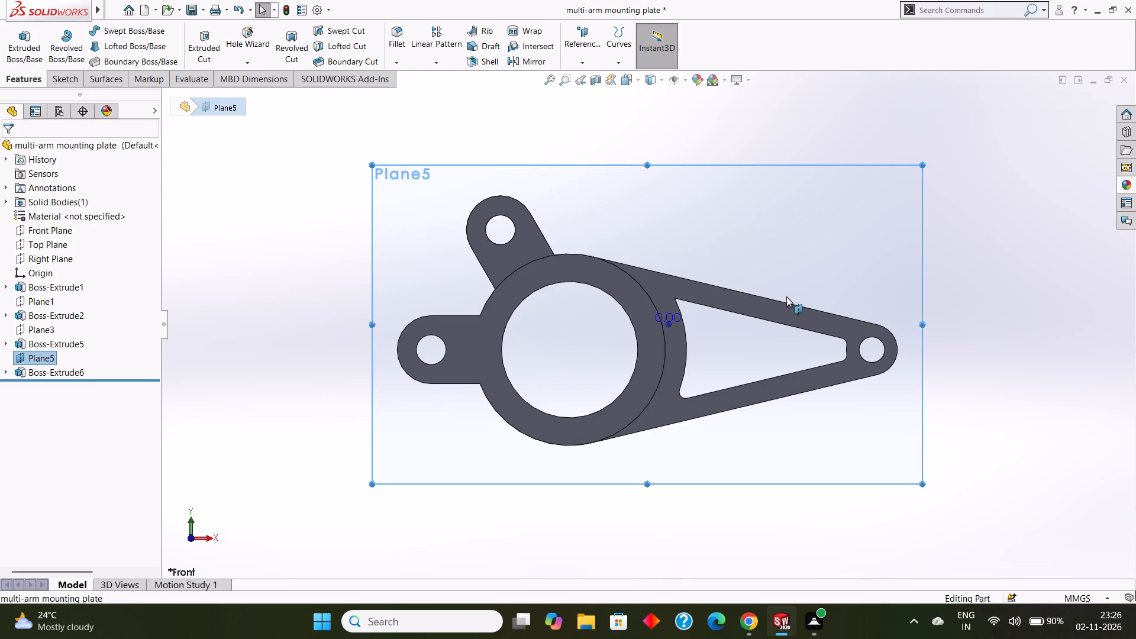
click(64, 82)
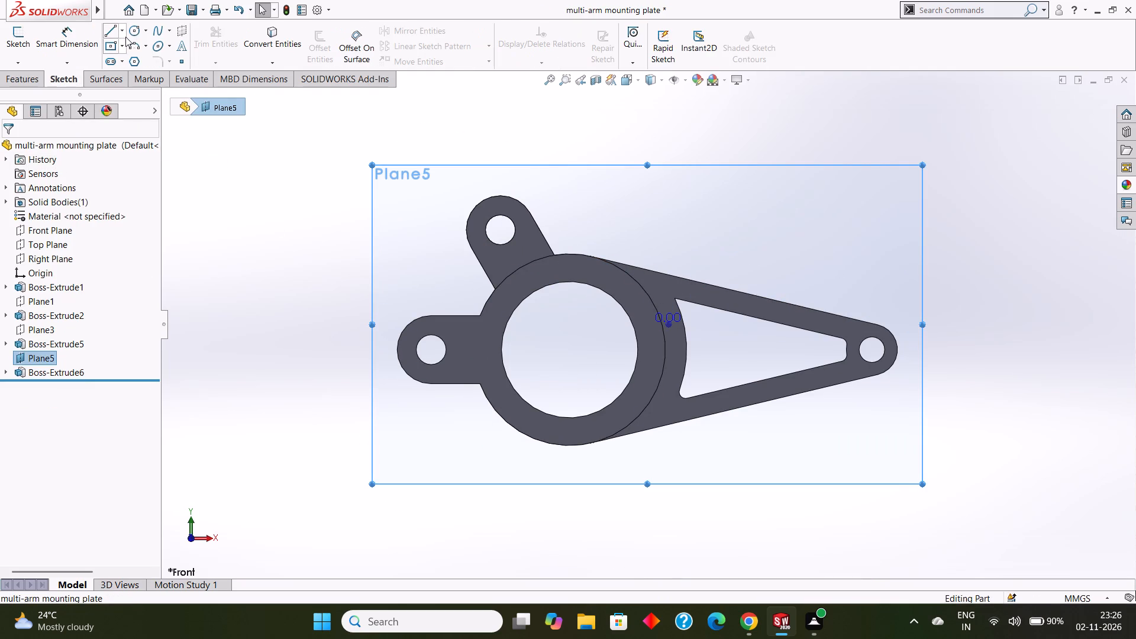
click(123, 31)
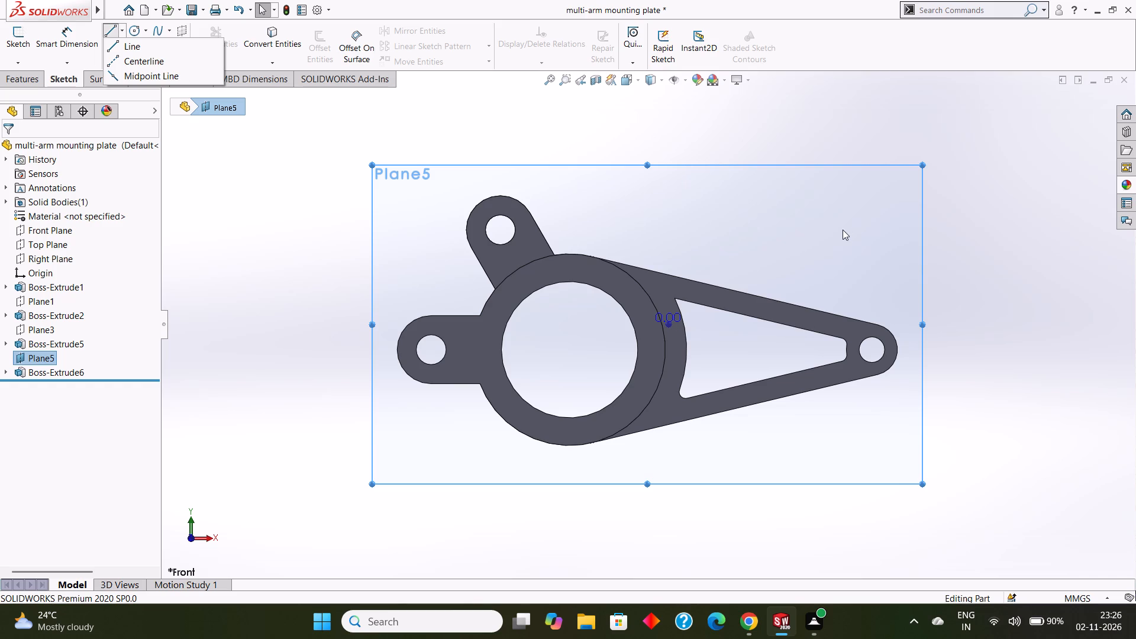
middle_drag(842, 230, 888, 217)
middle_drag(793, 209, 811, 256)
click(262, 198)
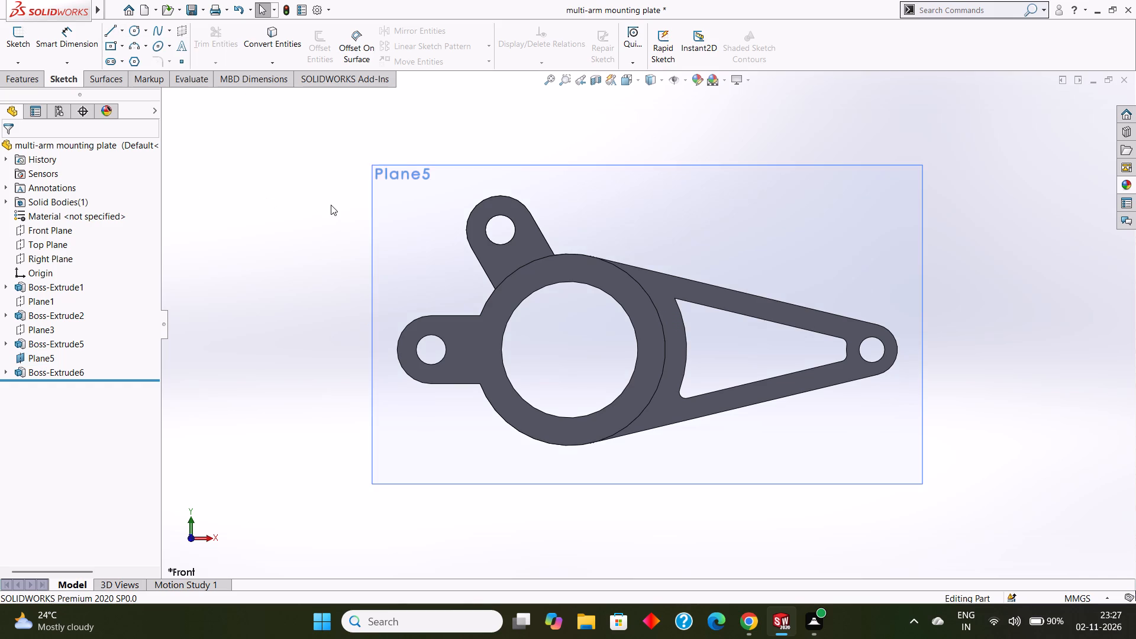
middle_drag(331, 205, 364, 194)
click(683, 202)
scroll(728, 168, up, 1)
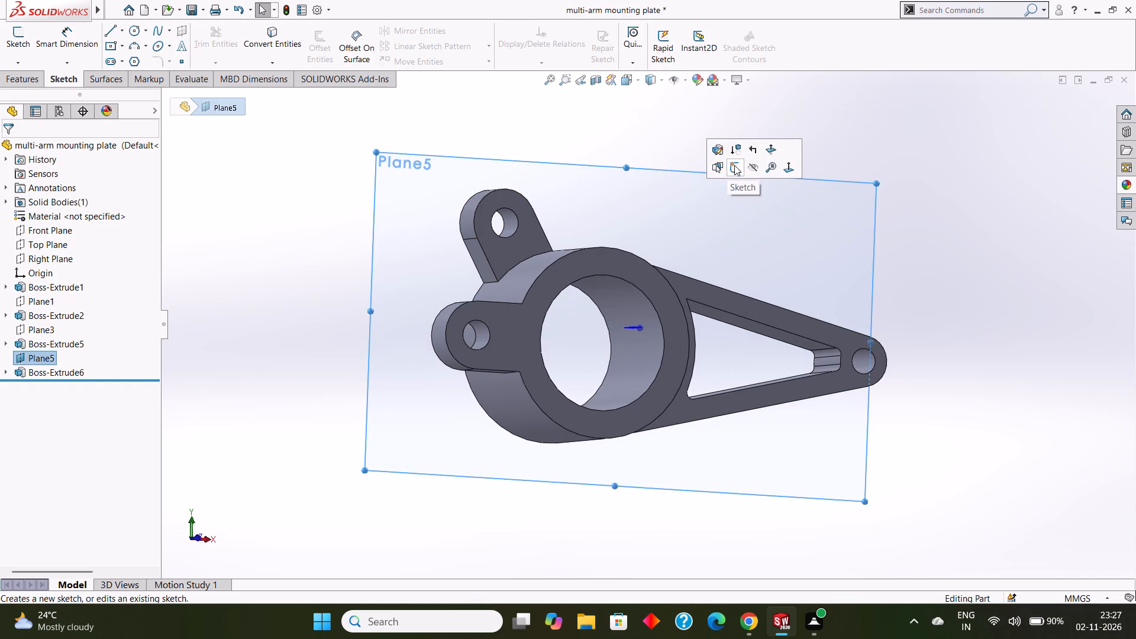
click(734, 165)
key(ctrl+8)
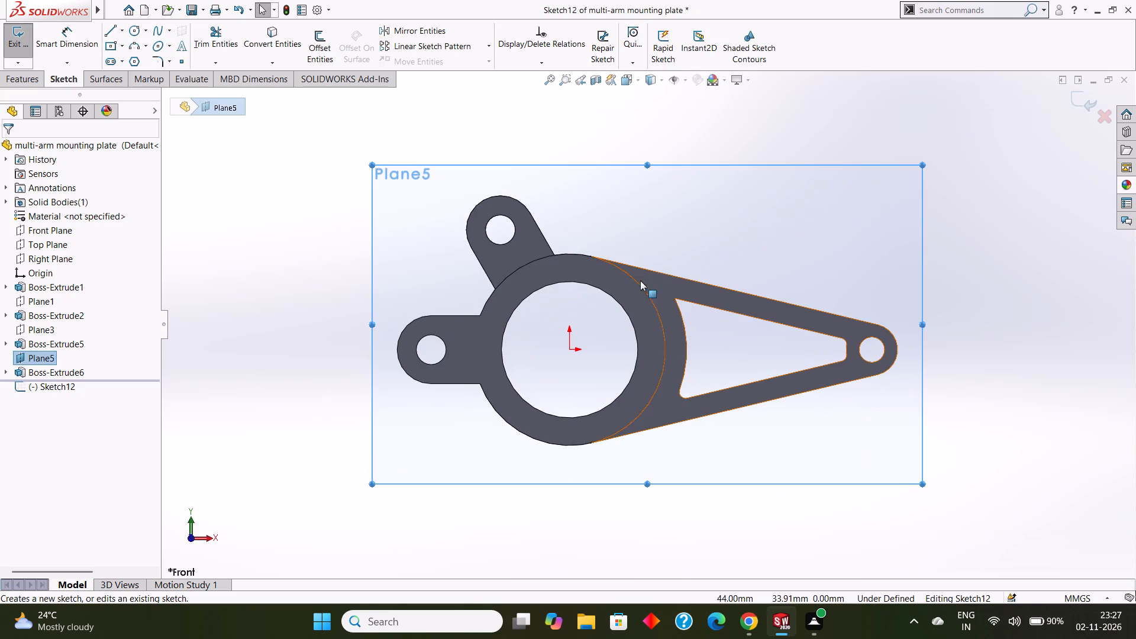
Sketch two centrelines from the origin: one about 64 mm long slanting down towards the side lug's side, one running almost vertically downward.
click(120, 32)
click(133, 57)
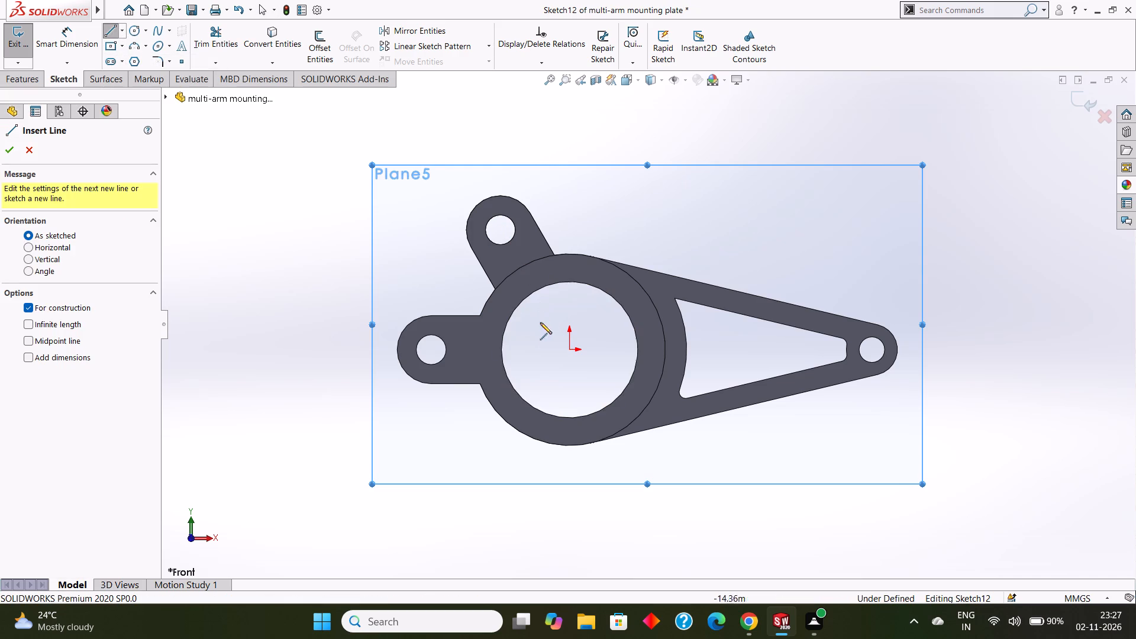
click(568, 348)
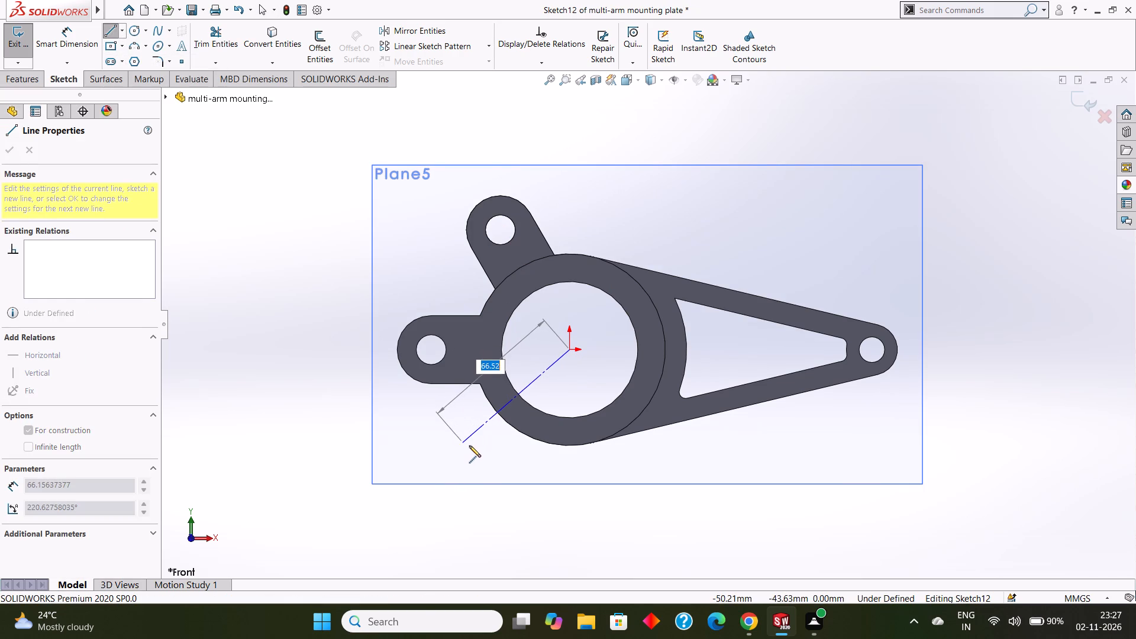
click(479, 452)
key(Escape)
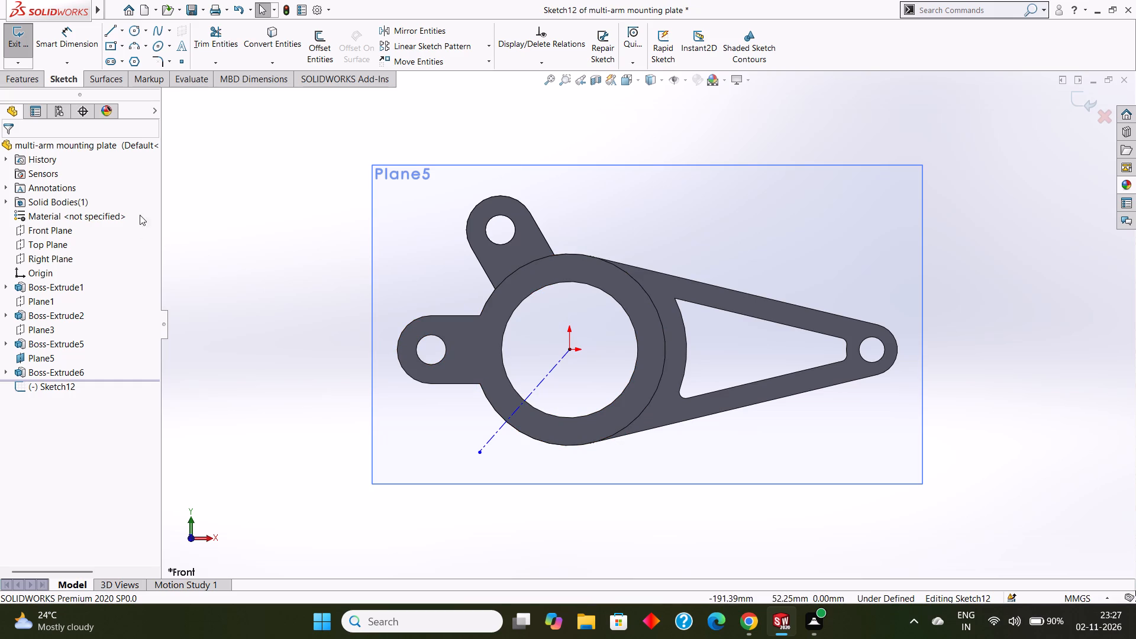
click(122, 29)
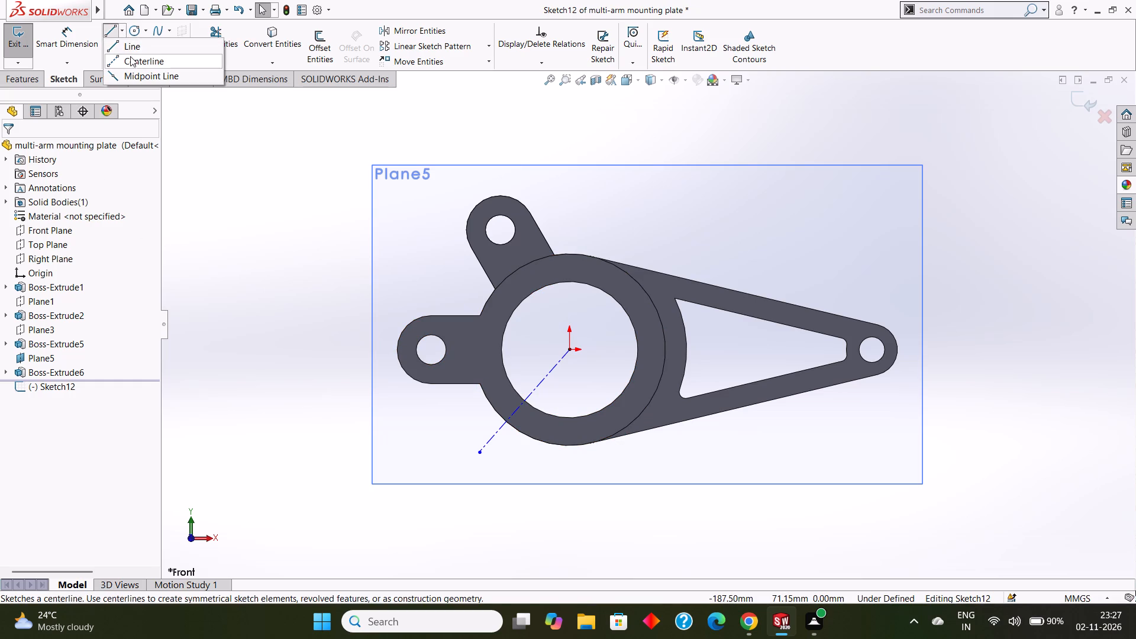
click(131, 58)
click(568, 349)
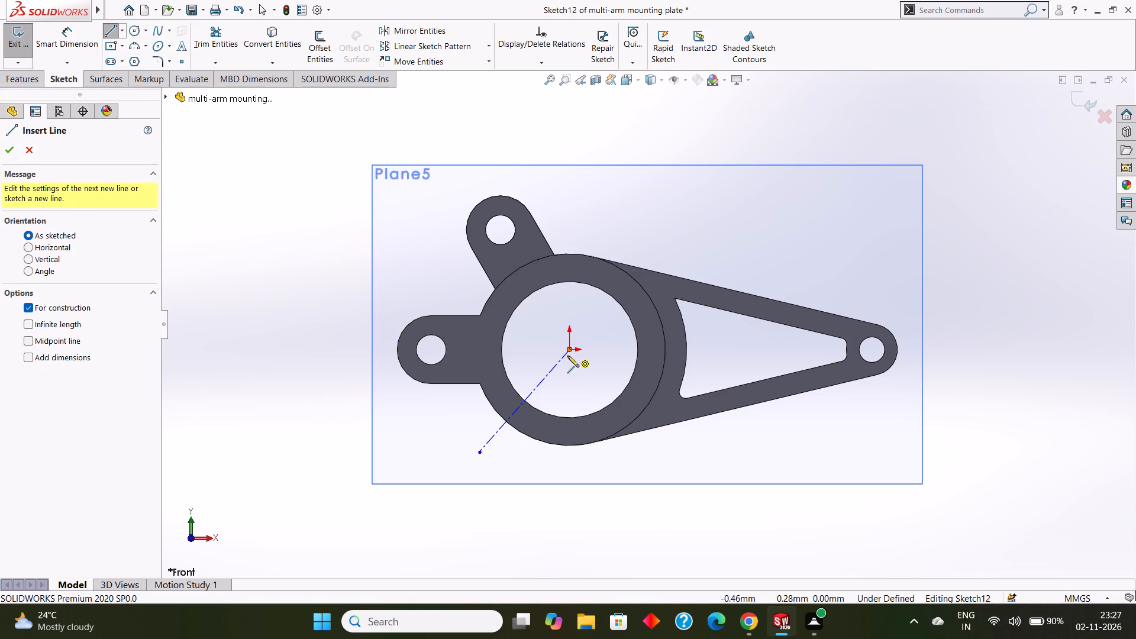
click(564, 486)
key(Escape)
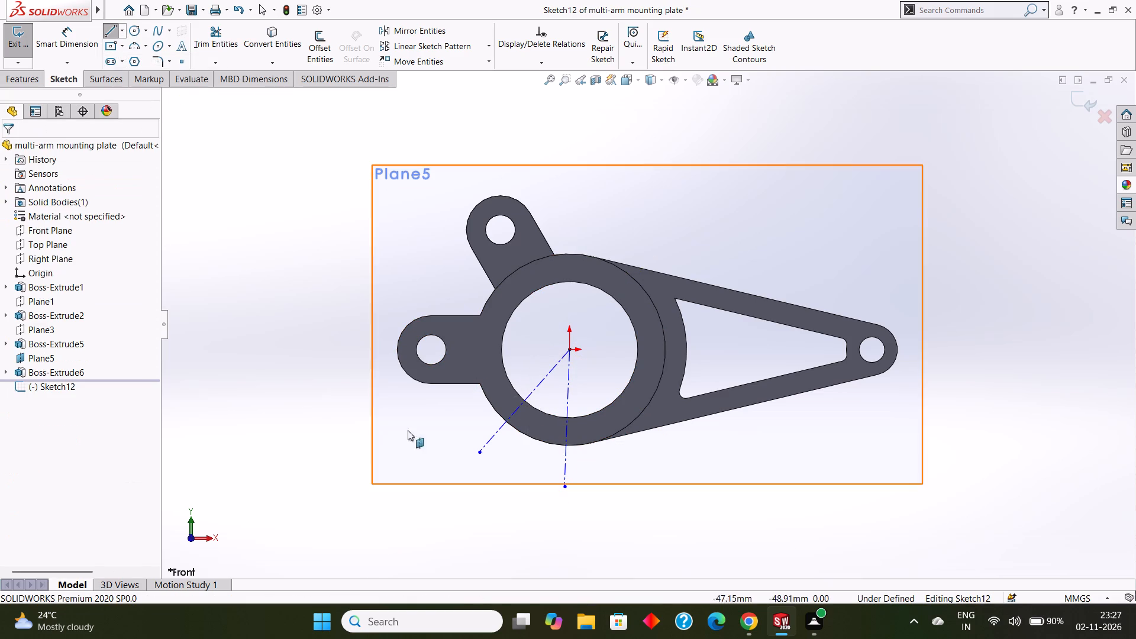
key(Escape)
Dimension the angle between the slanted and the near-vertical centreline as 30°.
click(71, 37)
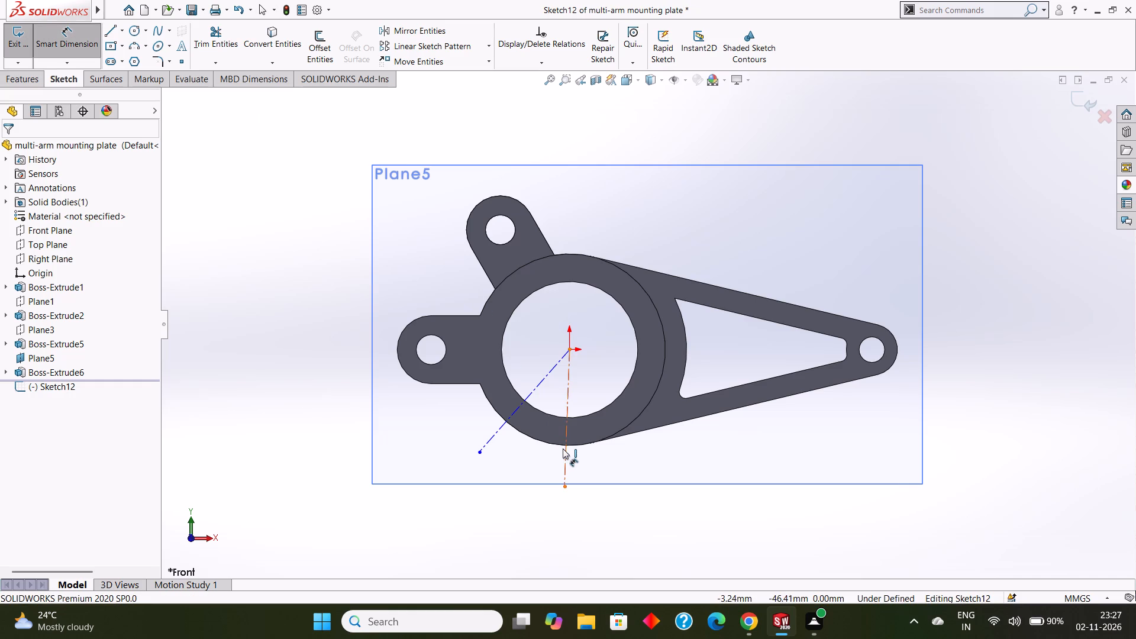
click(563, 448)
click(496, 430)
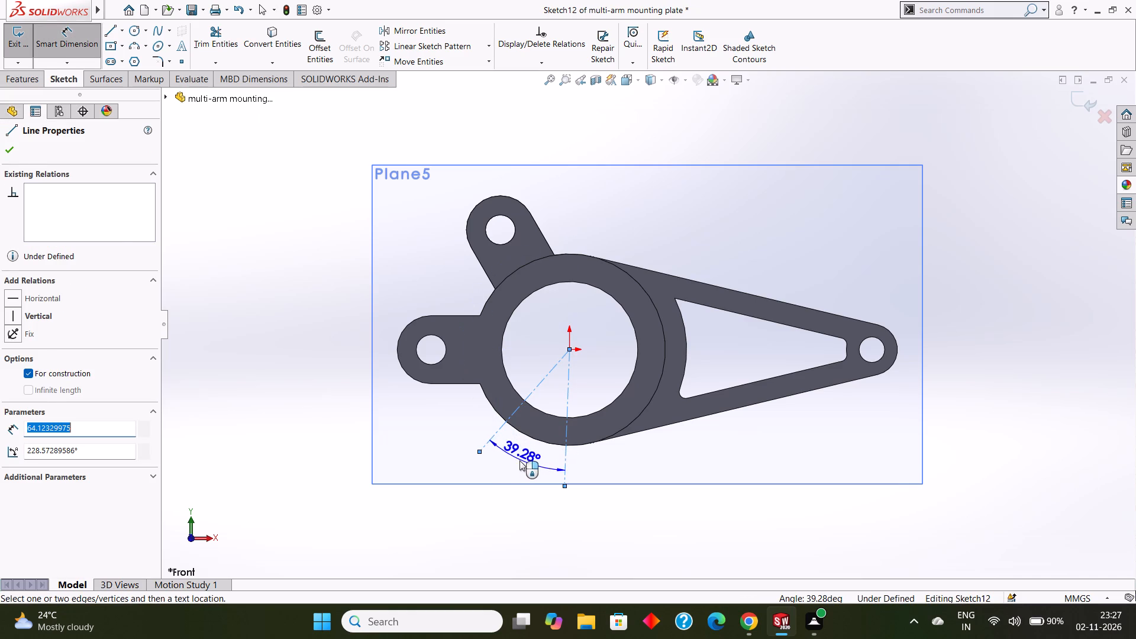
click(519, 460)
text(30)
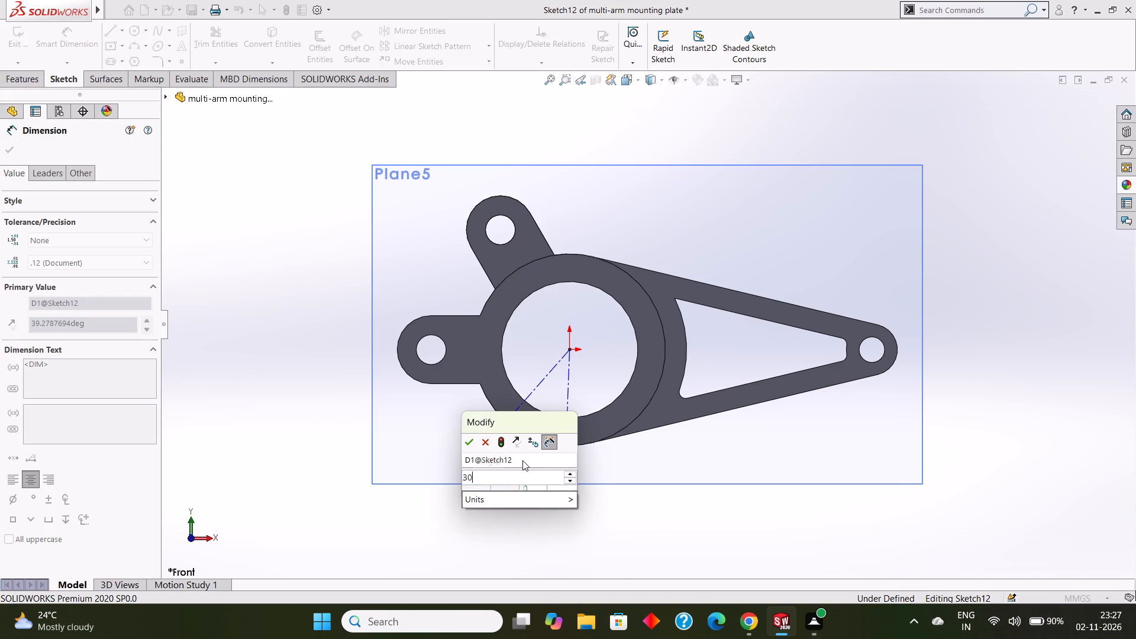
key(Return)
key(Escape)
key(Escape)
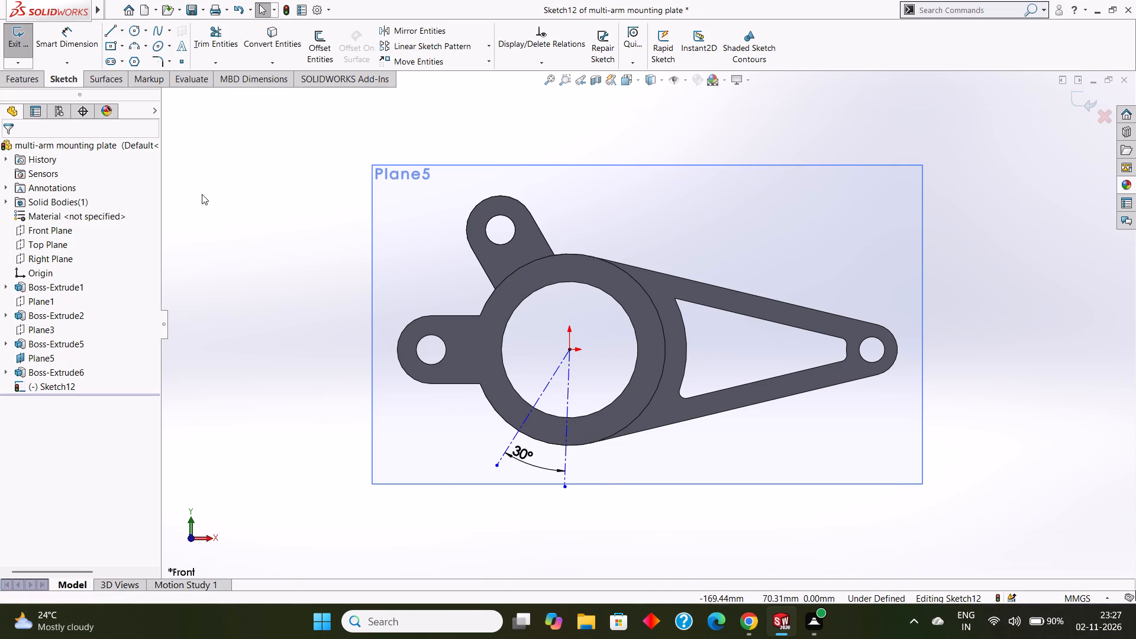
Dimension the slanted centreline from the origin to its free end as 65 mm.
click(76, 32)
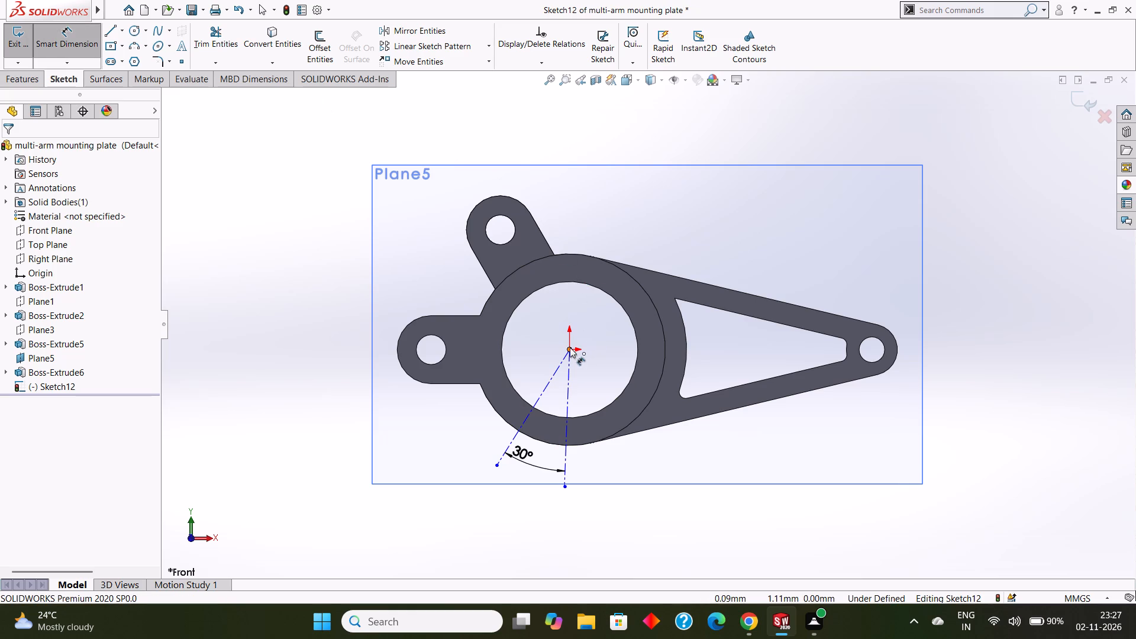
click(570, 347)
click(496, 467)
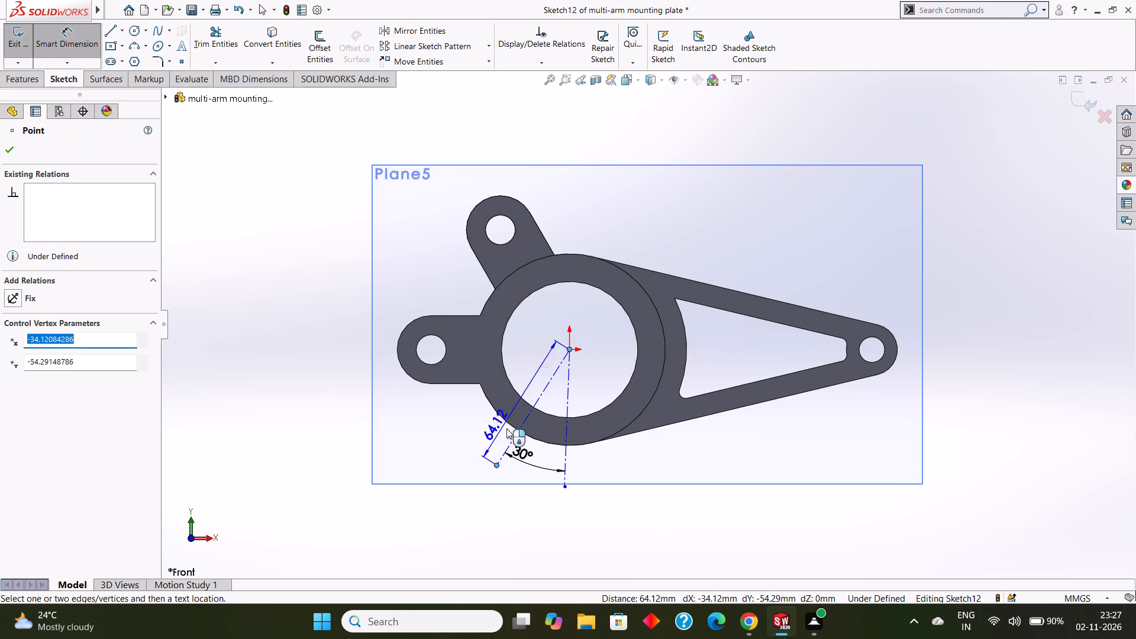
click(514, 408)
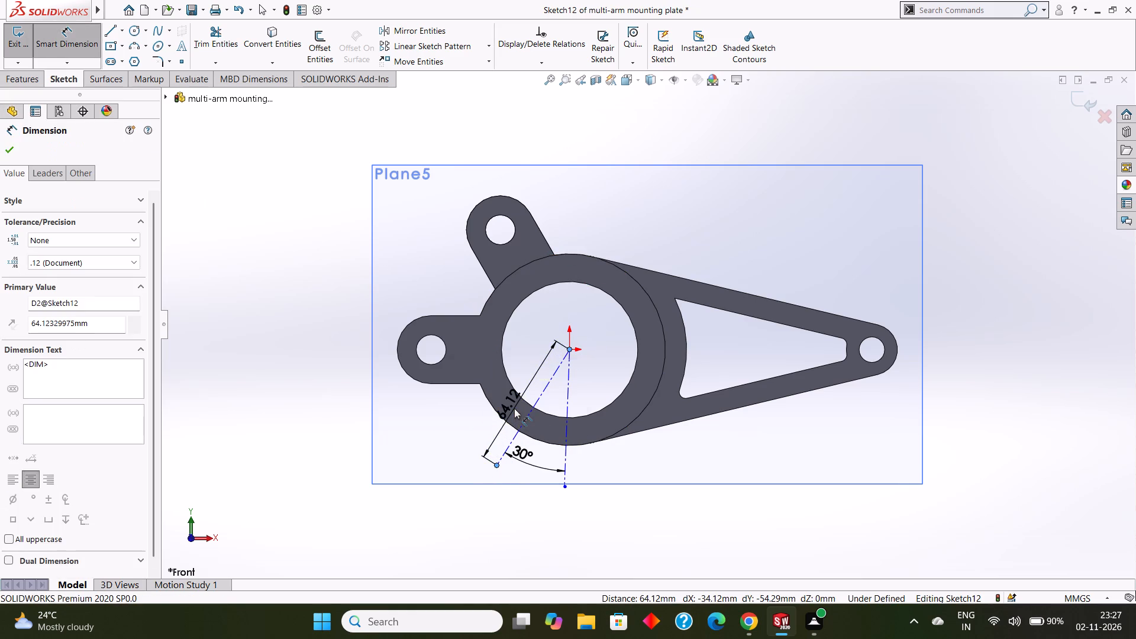
text(65)
key(Return)
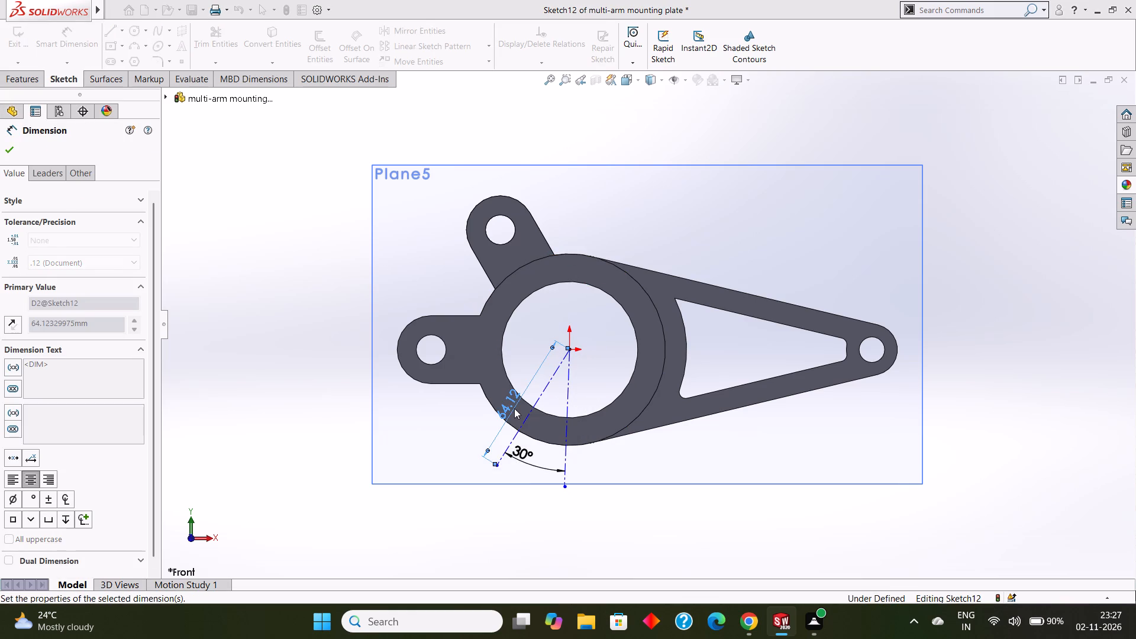
click(9, 153)
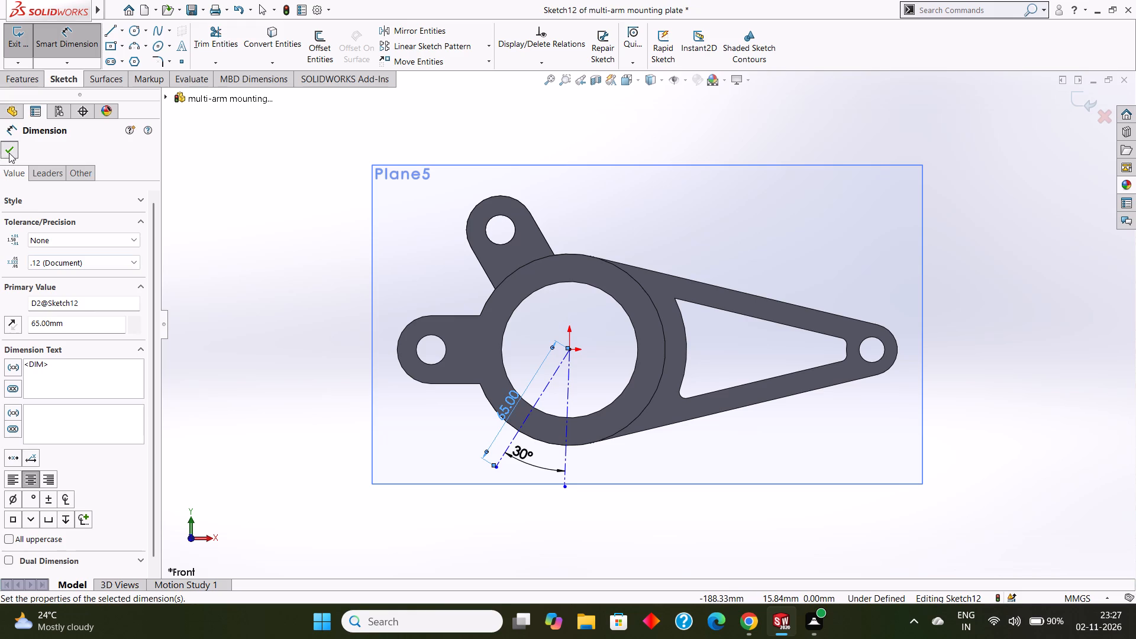
Sketch a circle of radius 16 mm centred on the free end of the 65 mm centreline.
scroll(498, 457, down, 2)
scroll(579, 443, down, 1)
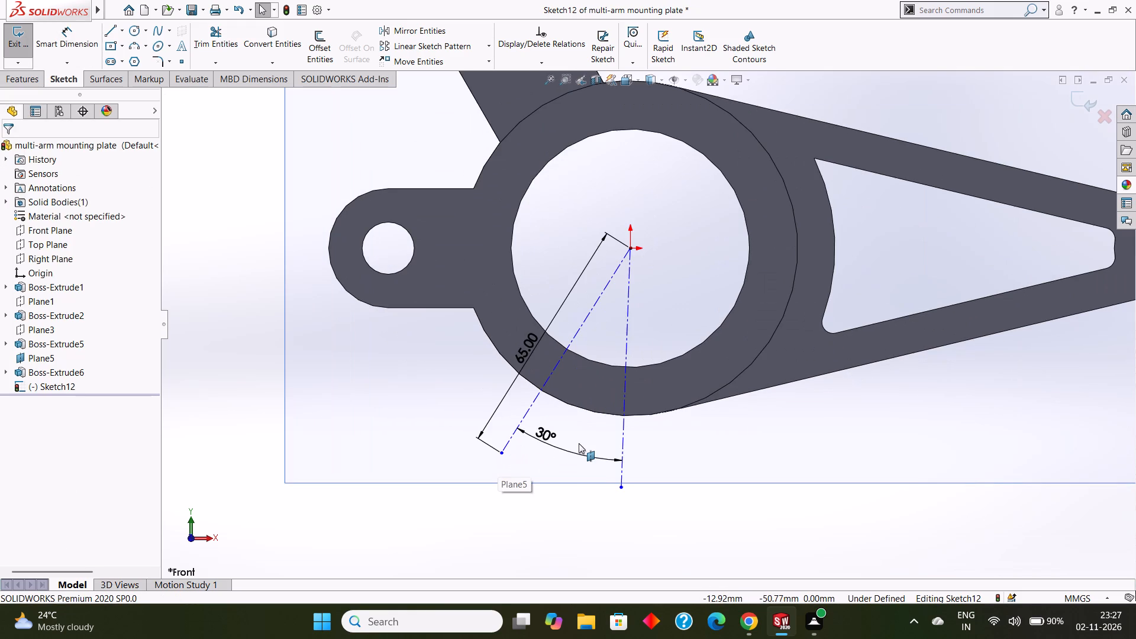
click(130, 27)
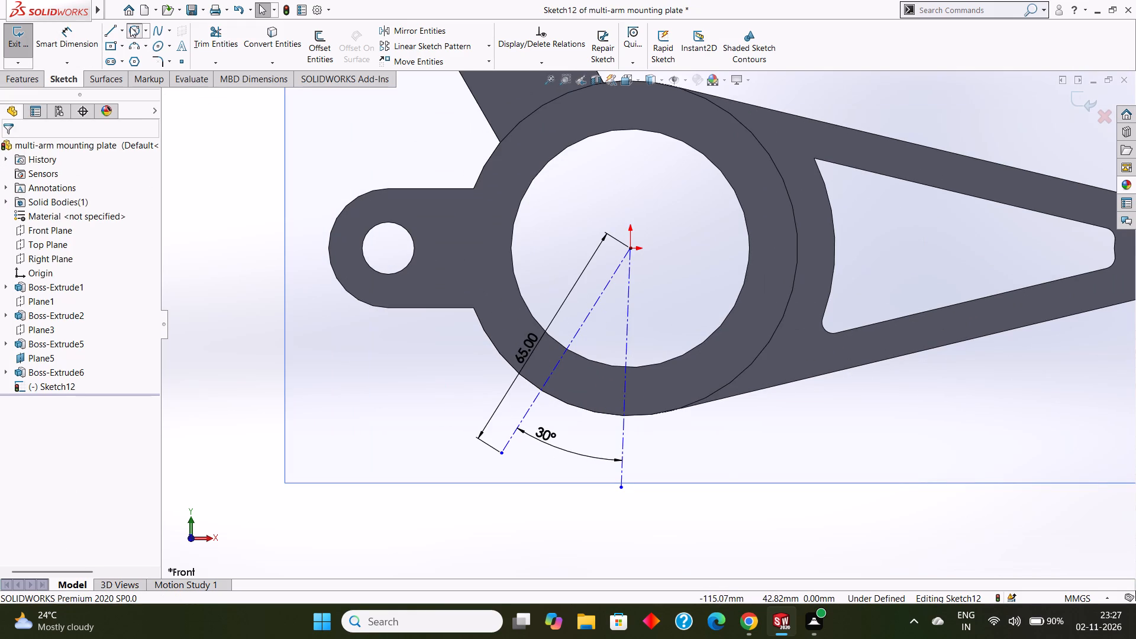
drag(500, 451, 538, 465)
key(BackSpace)
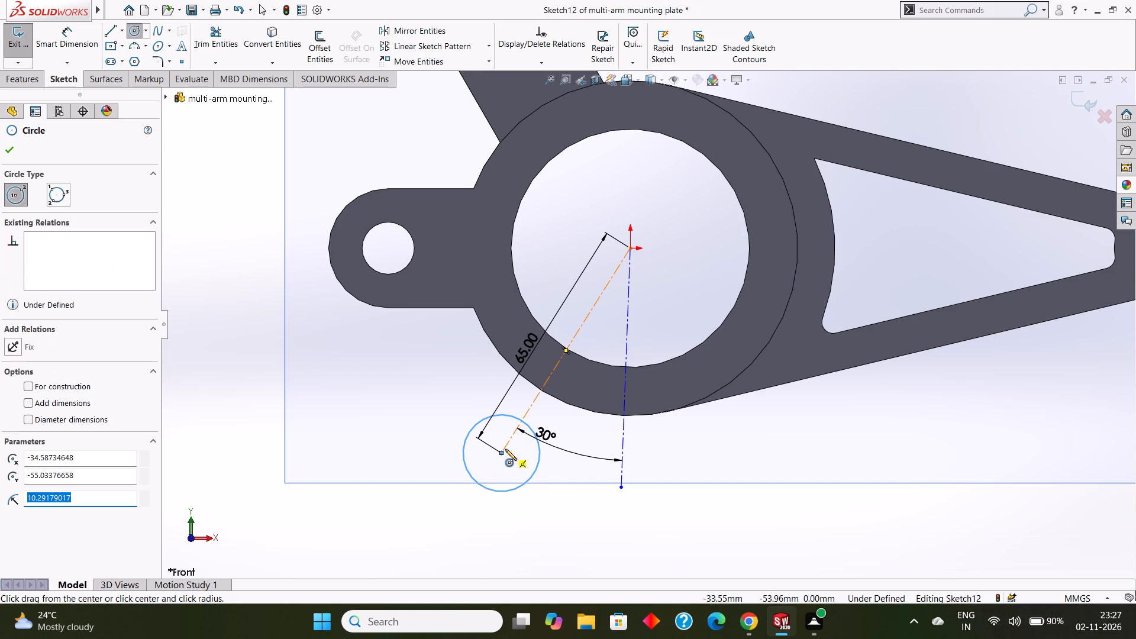
text(16)
key(Return)
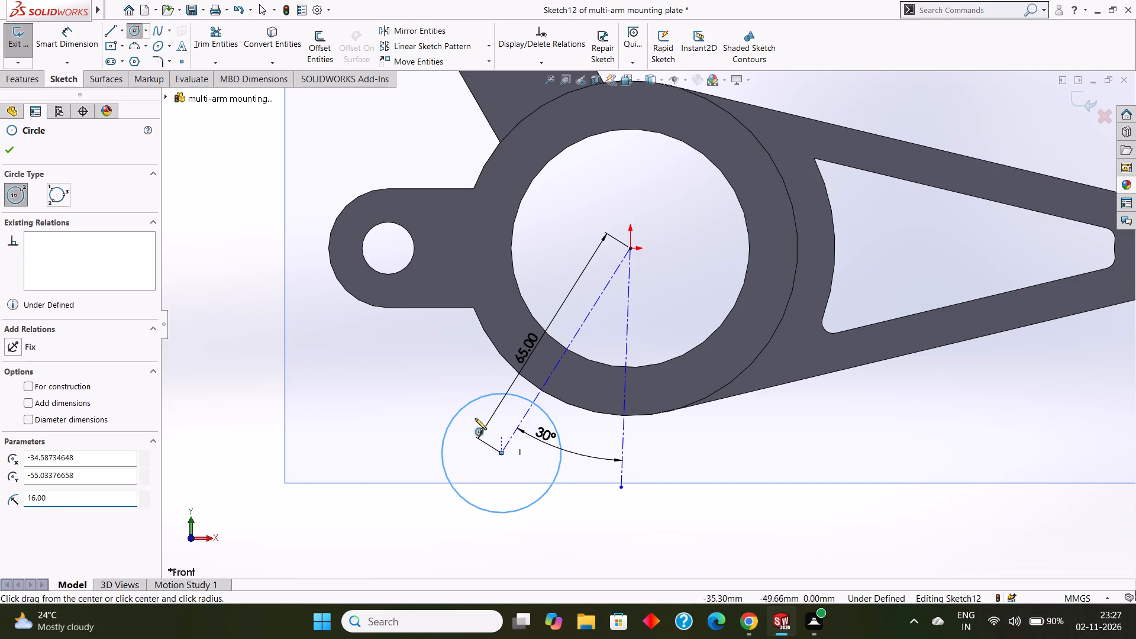
click(3, 150)
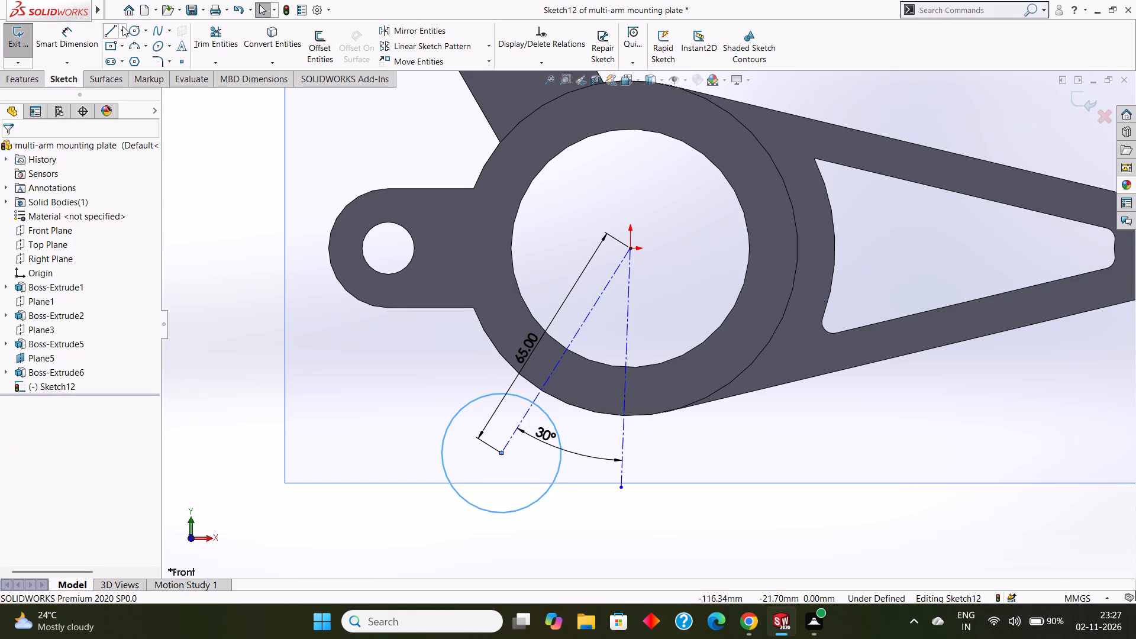
Sketch a circle of radius 7 mm concentric with the 16 mm radius circle for the lug's hole.
click(130, 25)
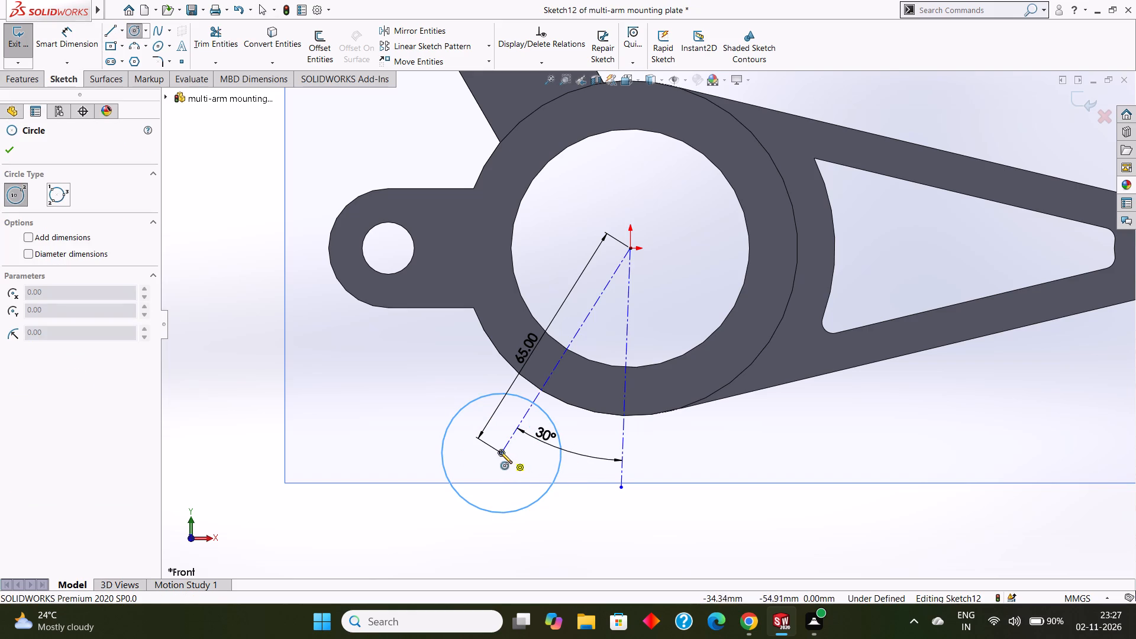
drag(501, 452, 512, 470)
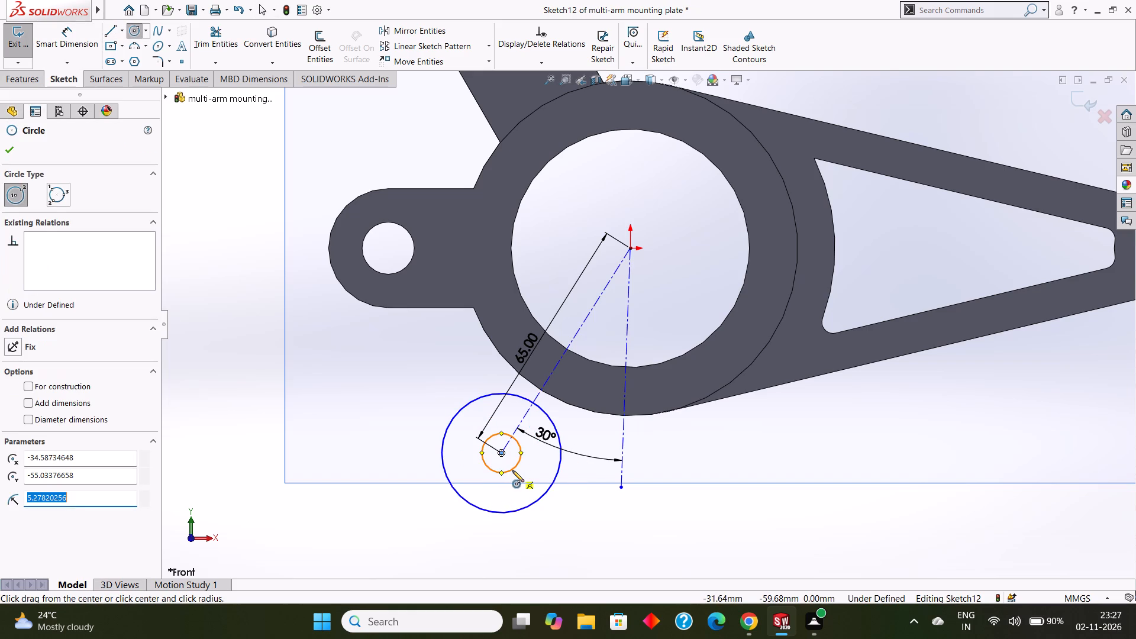
key(BackSpace)
key(7)
key(Return)
key(Escape)
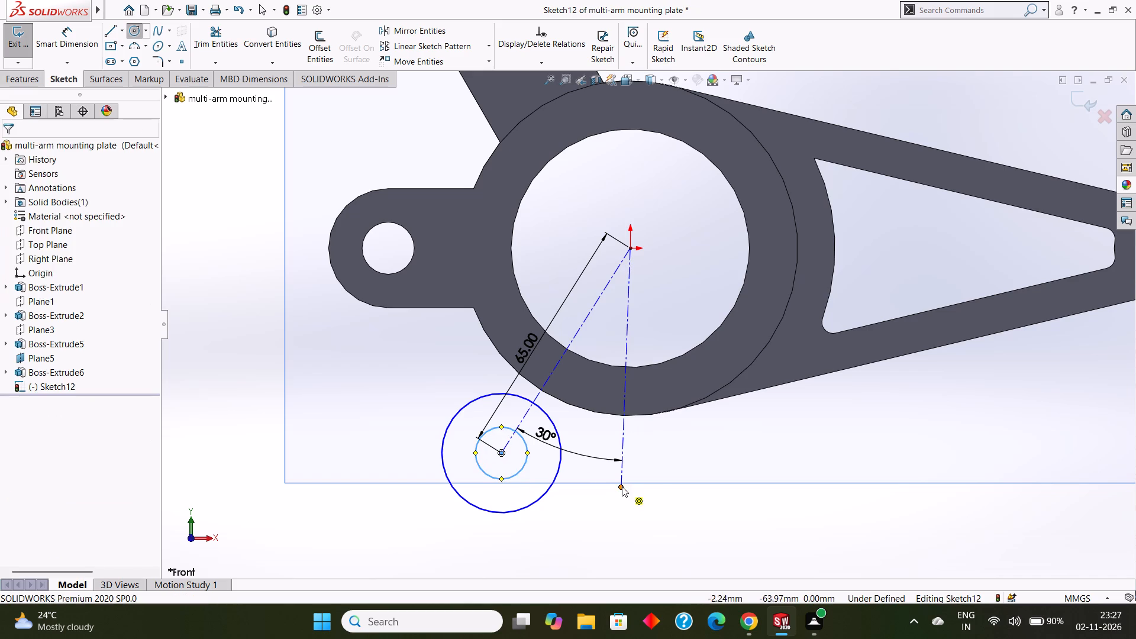
key(Escape)
Dimension the lower lug's outer circle as 32 mm diameter and its hole circle as 14 mm diameter.
click(72, 32)
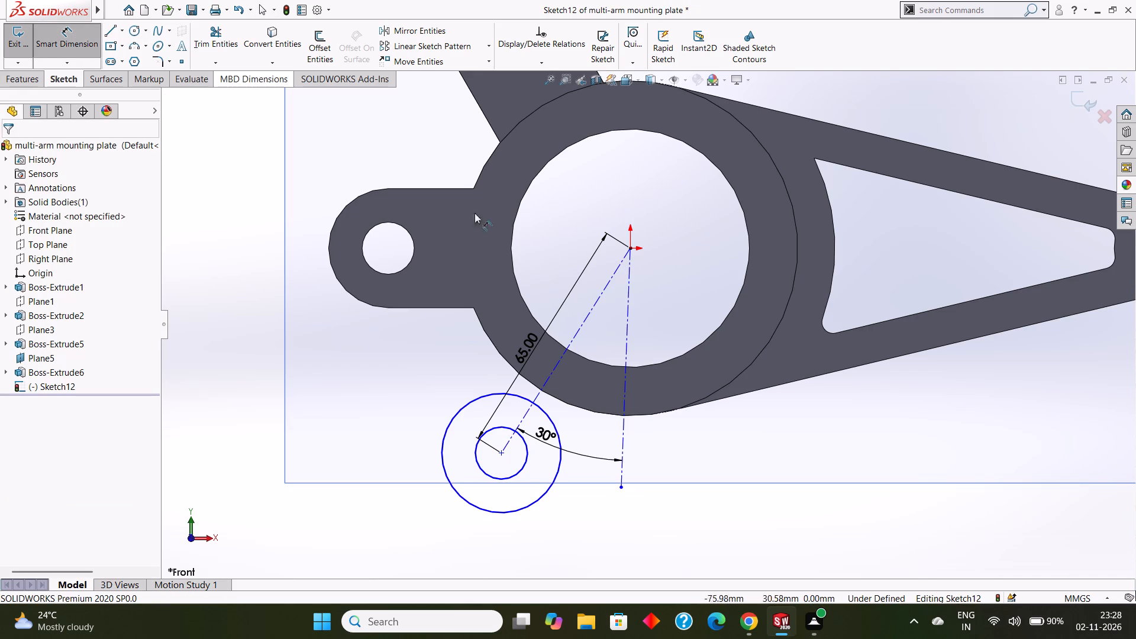
scroll(590, 327, up, 1)
click(549, 474)
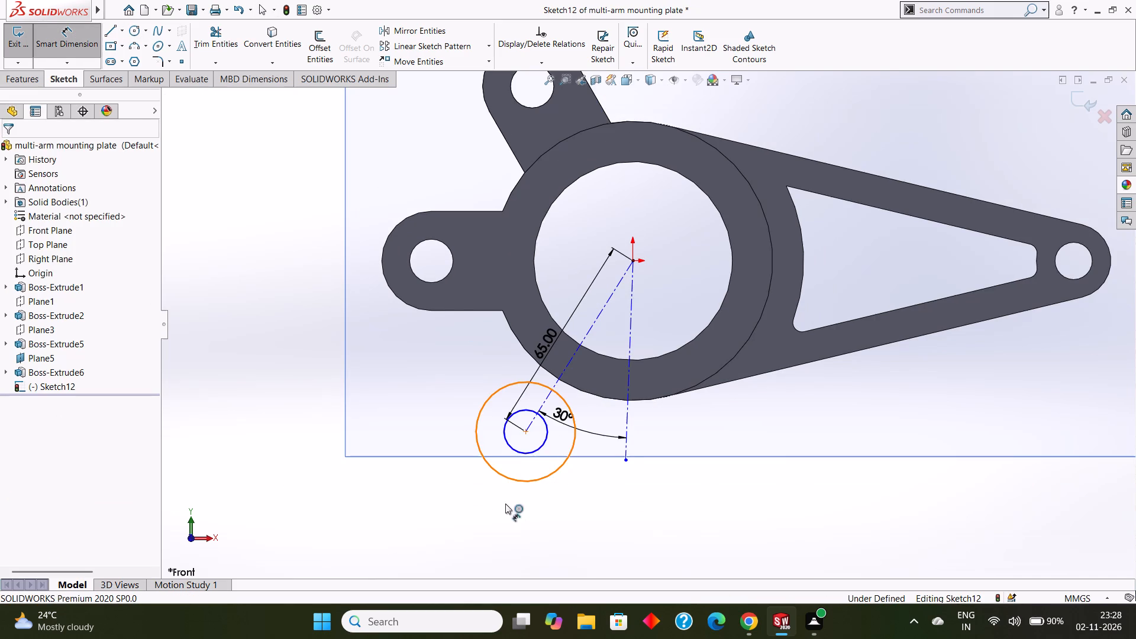
click(480, 514)
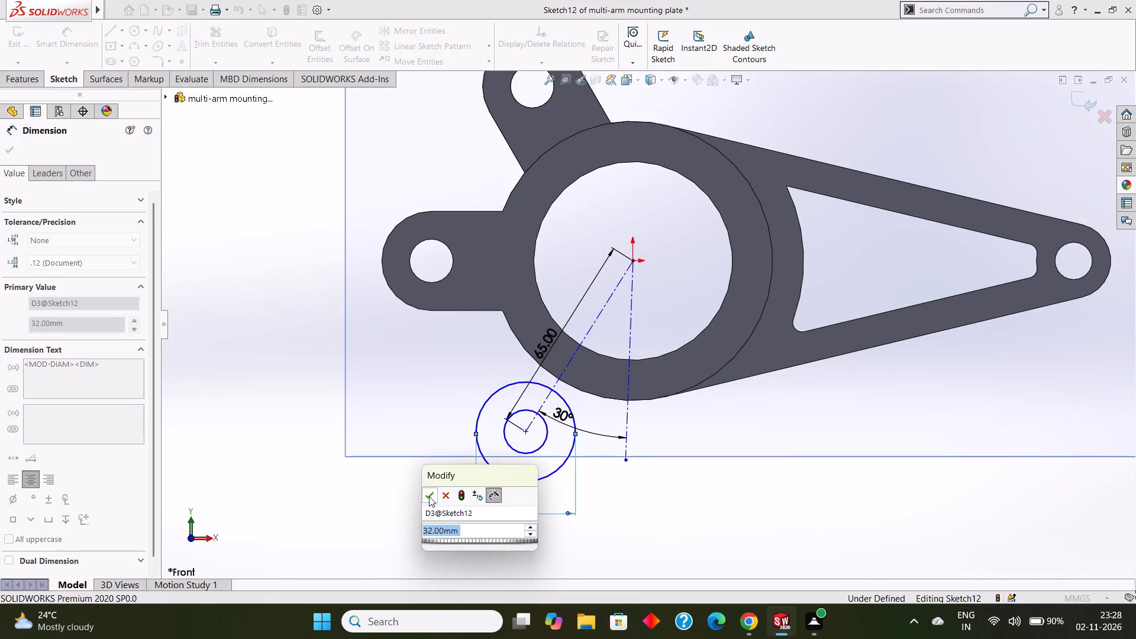
click(430, 496)
click(544, 446)
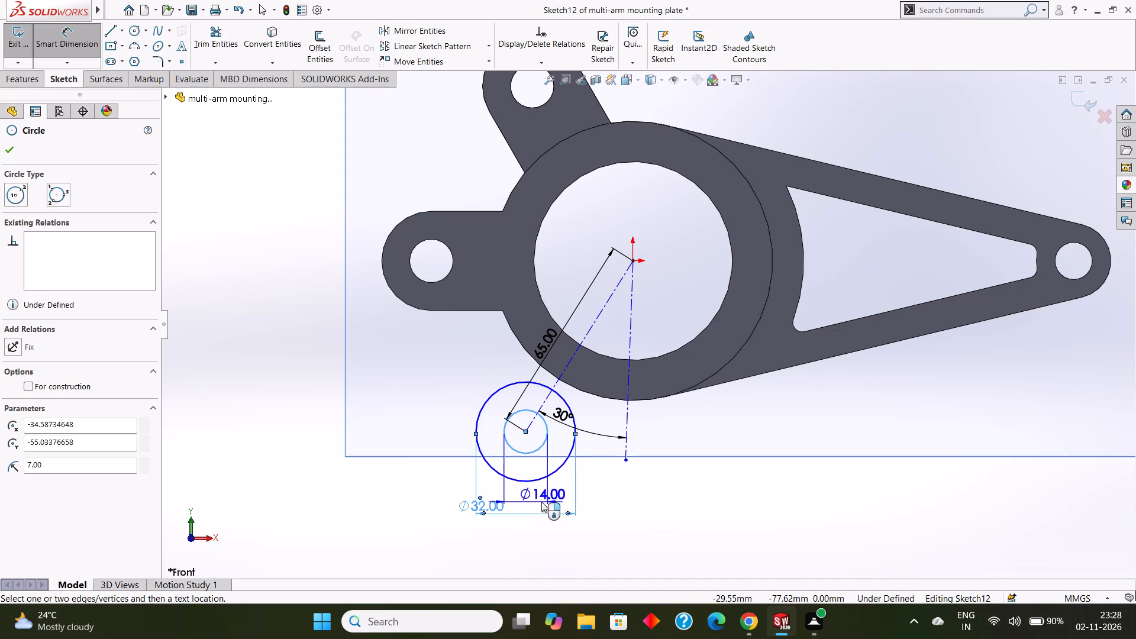
click(535, 499)
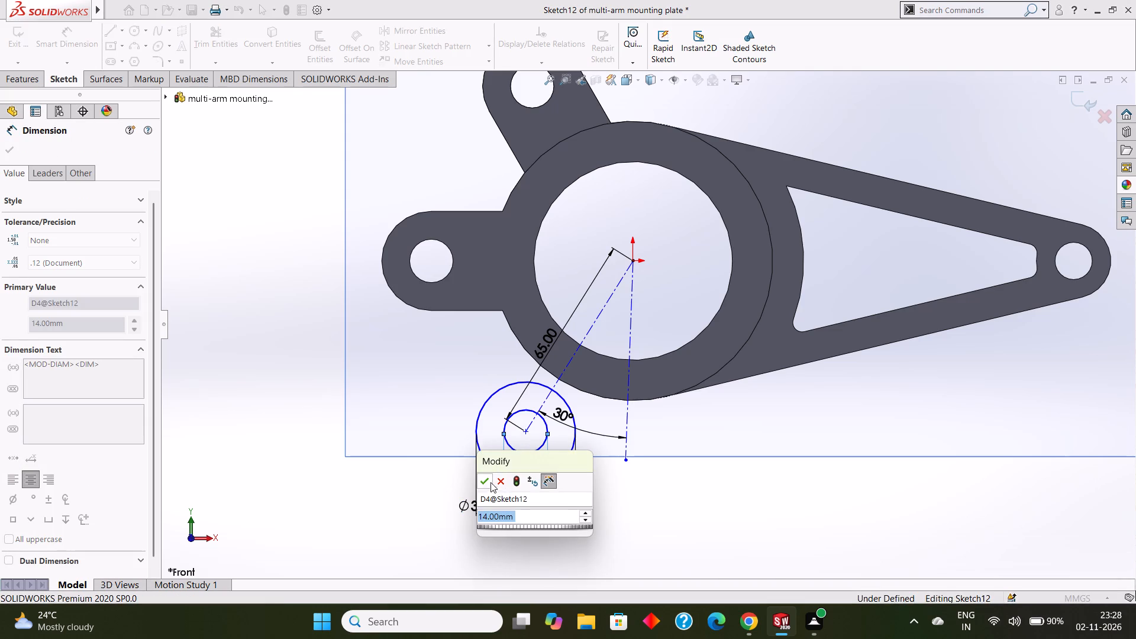
click(486, 480)
key(Escape)
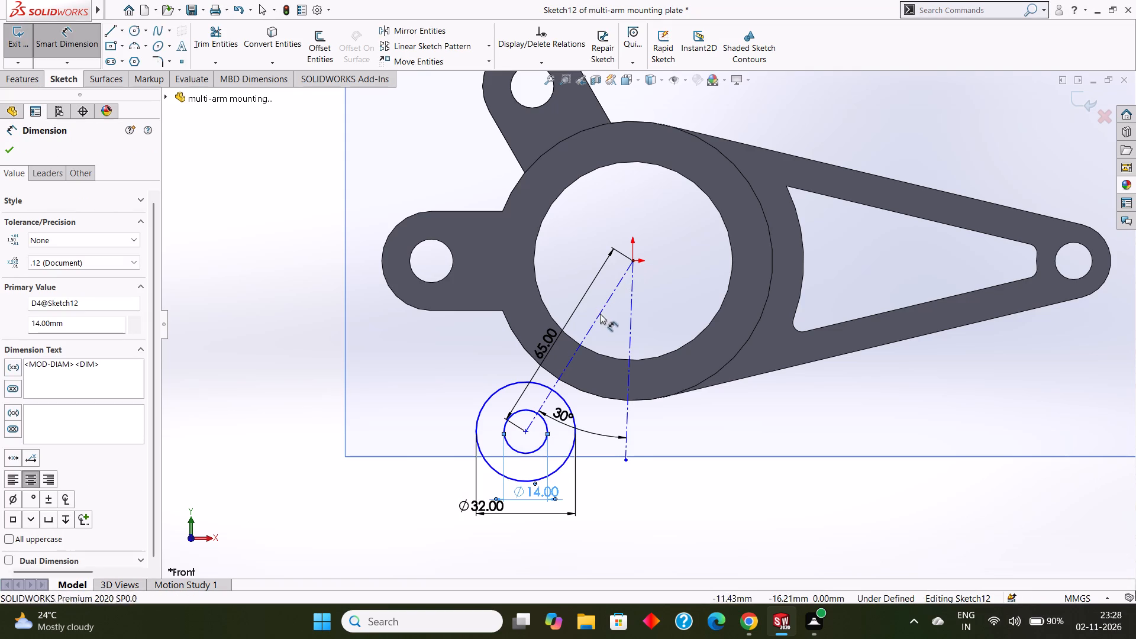
key(Escape)
Offset the 65 mm slanted centreline by 16 mm bi-directionally to form the lug's two side lines.
click(598, 318)
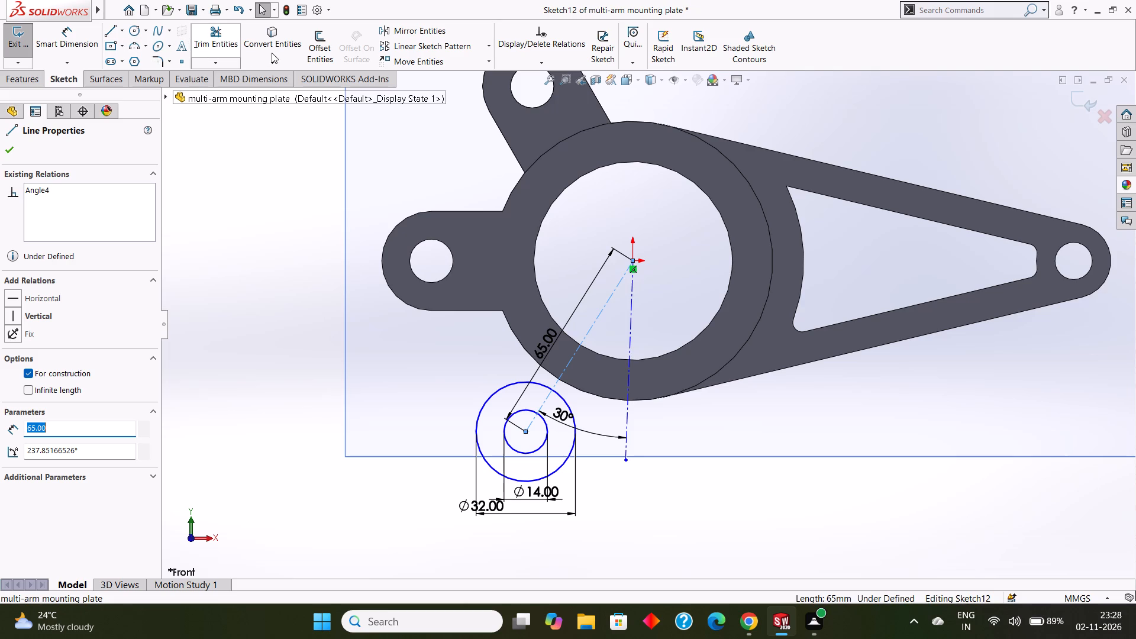
click(331, 52)
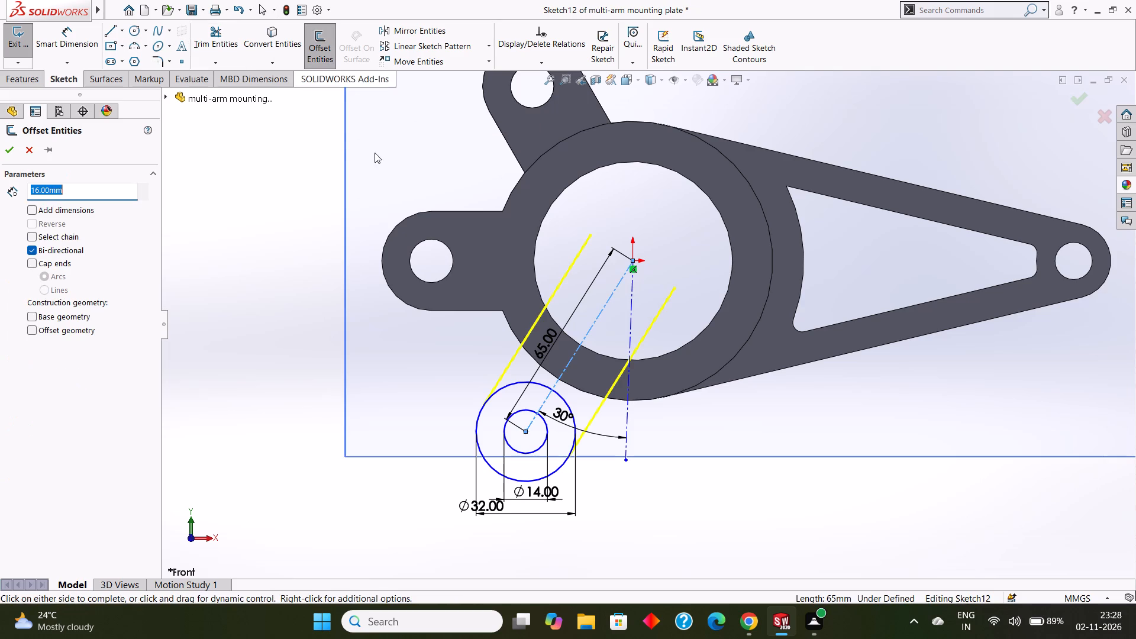
click(9, 153)
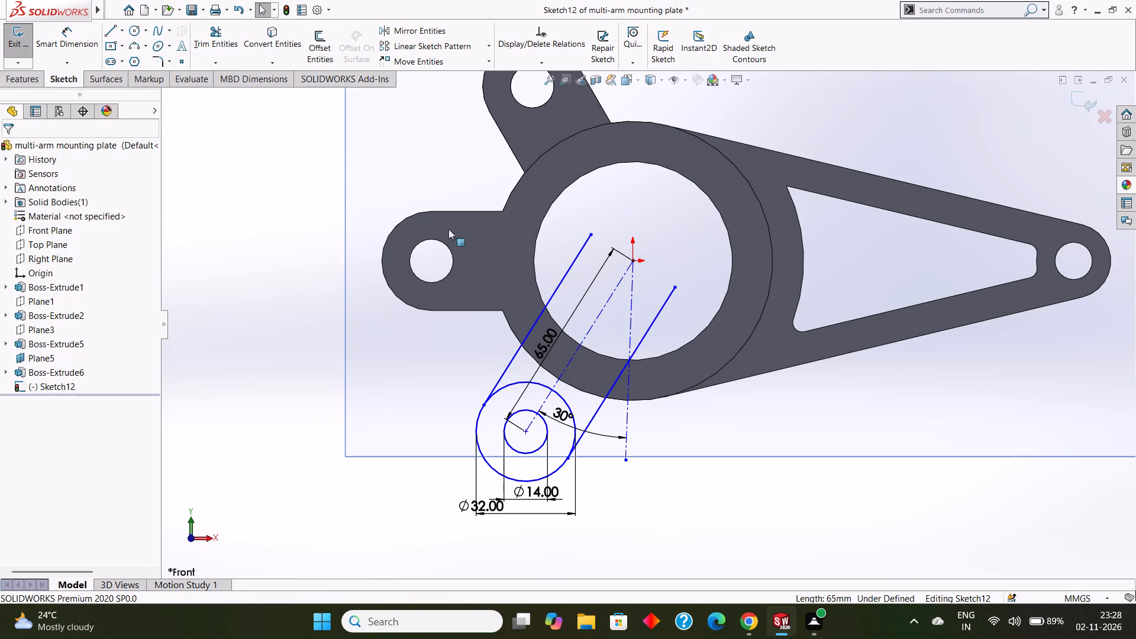
Trim away the part of the 32 mm circle between the two side lines on the side facing the cylinder.
click(210, 46)
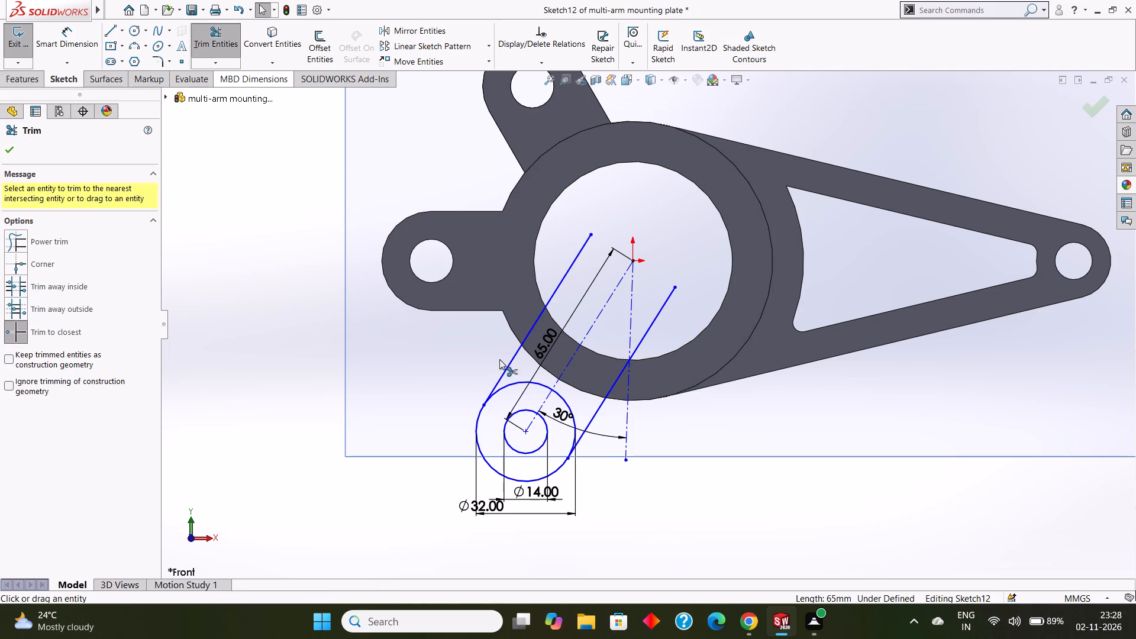
click(512, 382)
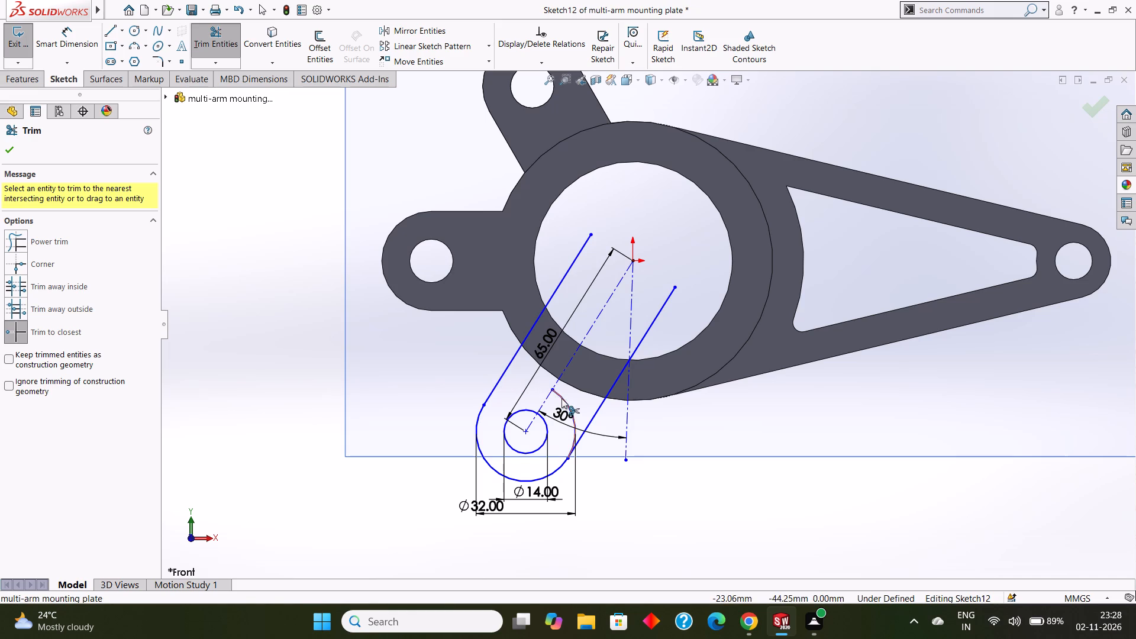
click(561, 398)
key(Escape)
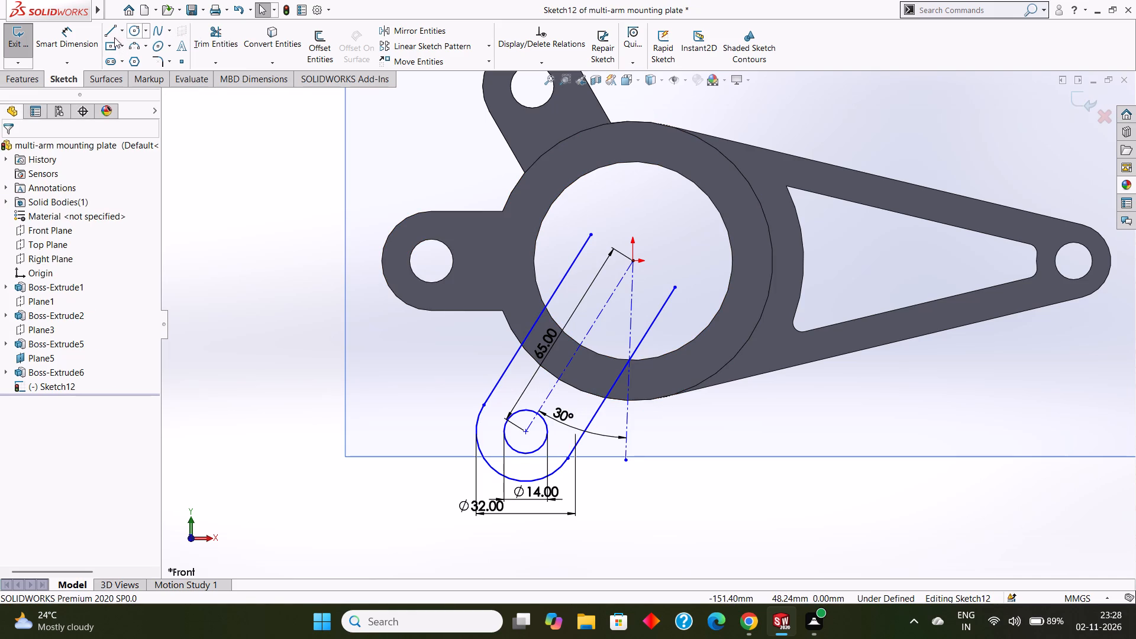
Sketch a circle of radius 45 mm centred on the origin, matching the cylinder's outer edge.
click(129, 34)
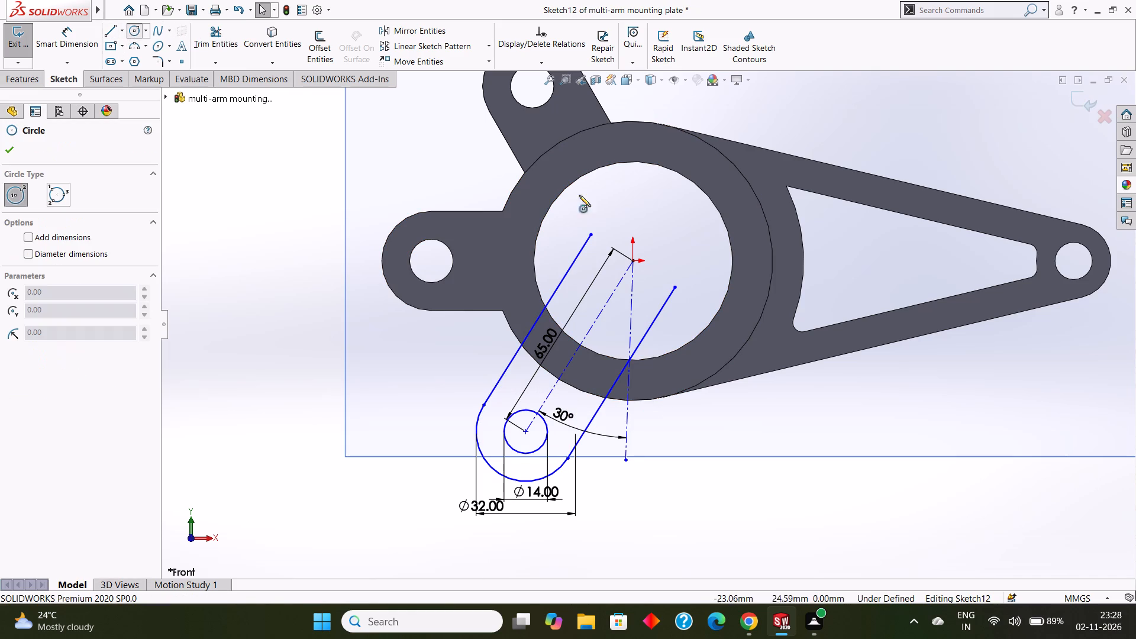
scroll(593, 215, up, 2)
drag(638, 280, 696, 330)
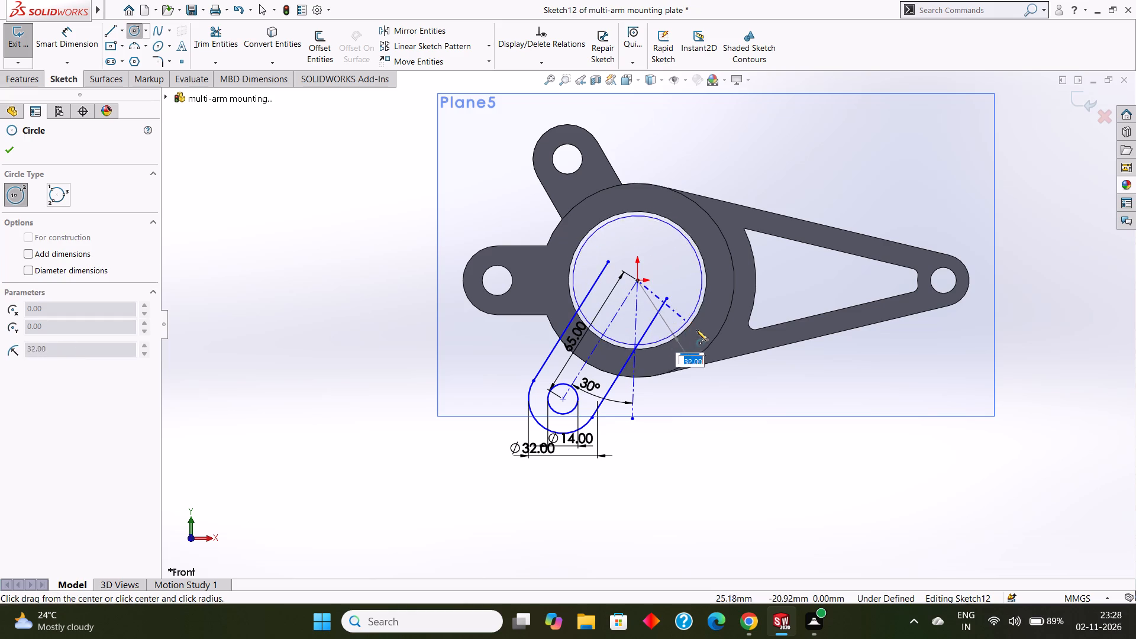
drag(696, 330, 712, 344)
key(Escape)
key(Escape)
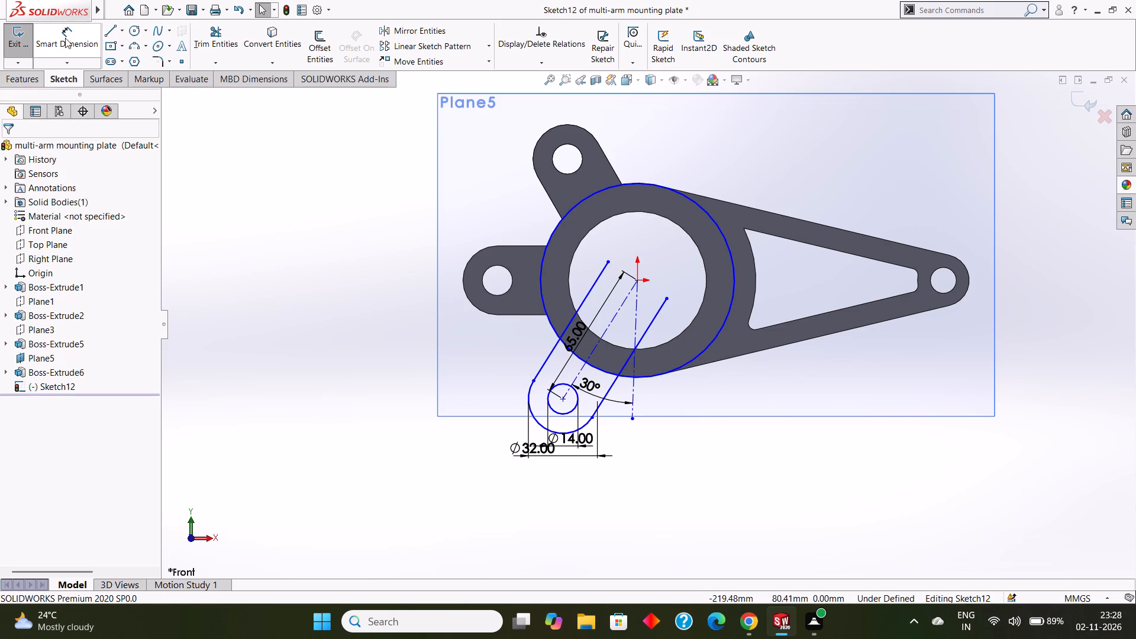
Dimension the origin-centred circle as 90 mm diameter.
click(64, 36)
click(656, 183)
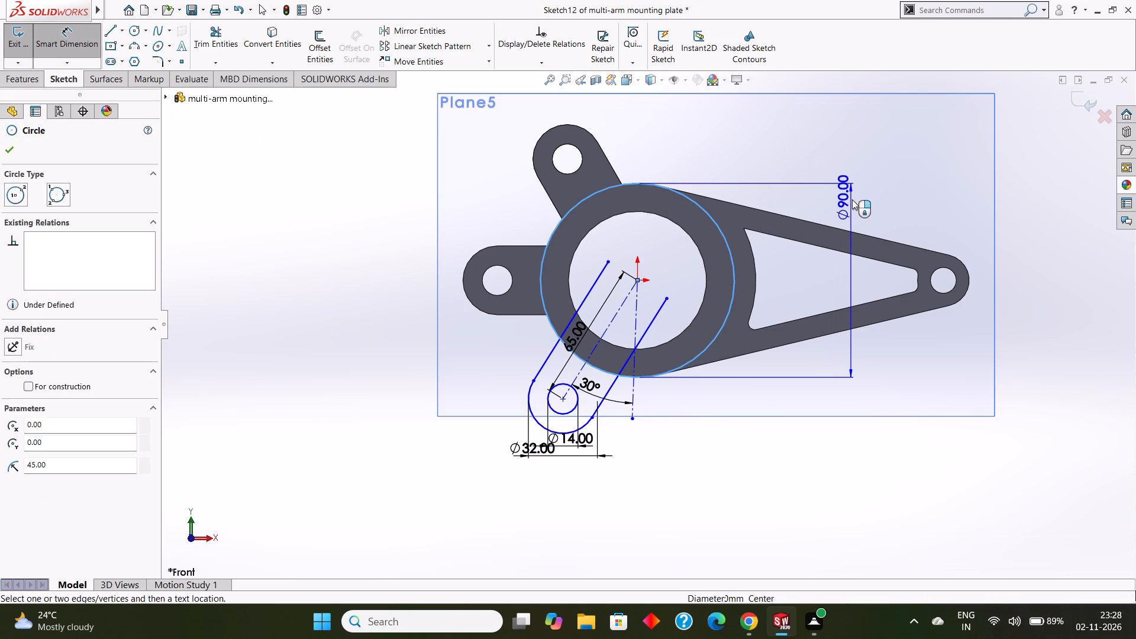
click(891, 217)
click(843, 199)
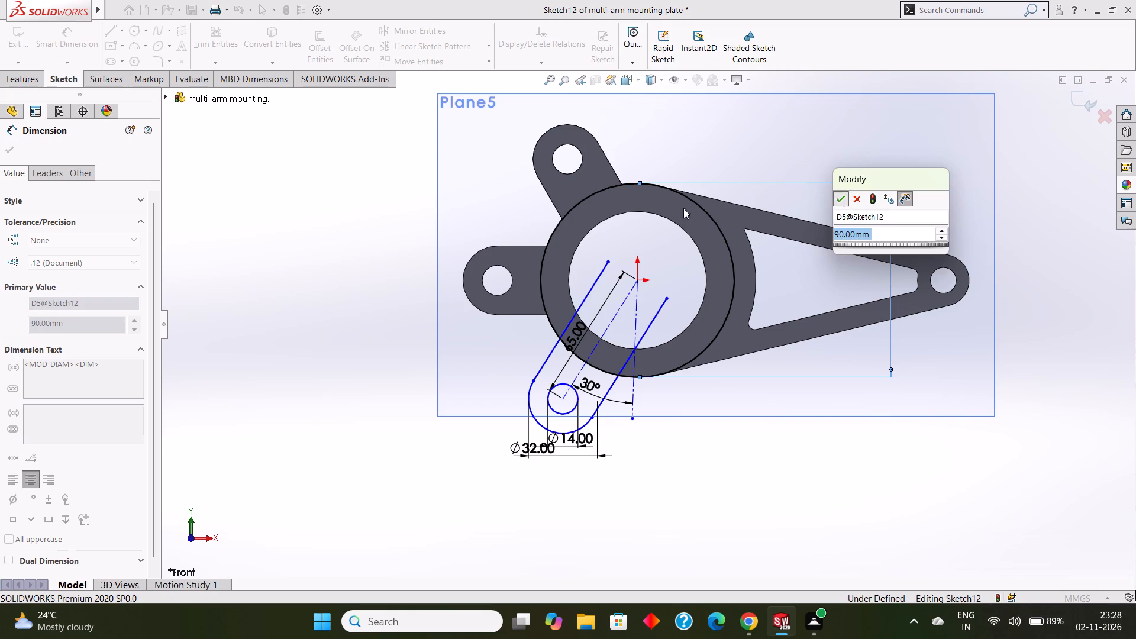
click(4, 149)
Trim away the parts of the lug's two side lines that run inside the 90 mm circle.
click(224, 32)
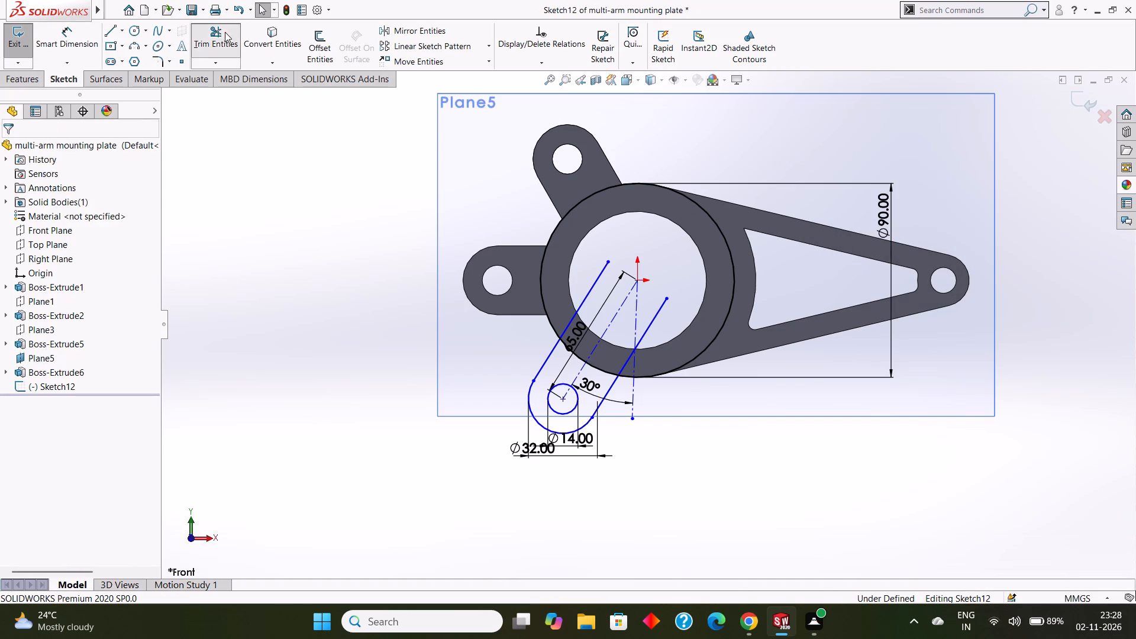
scroll(623, 251, down, 2)
click(576, 319)
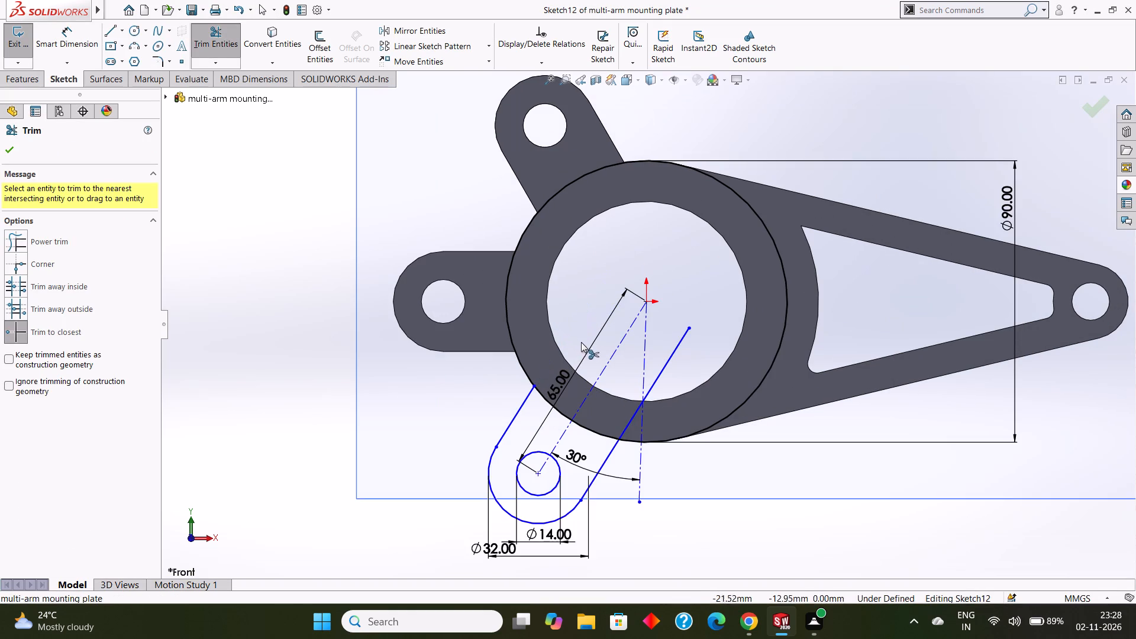
click(666, 362)
click(631, 417)
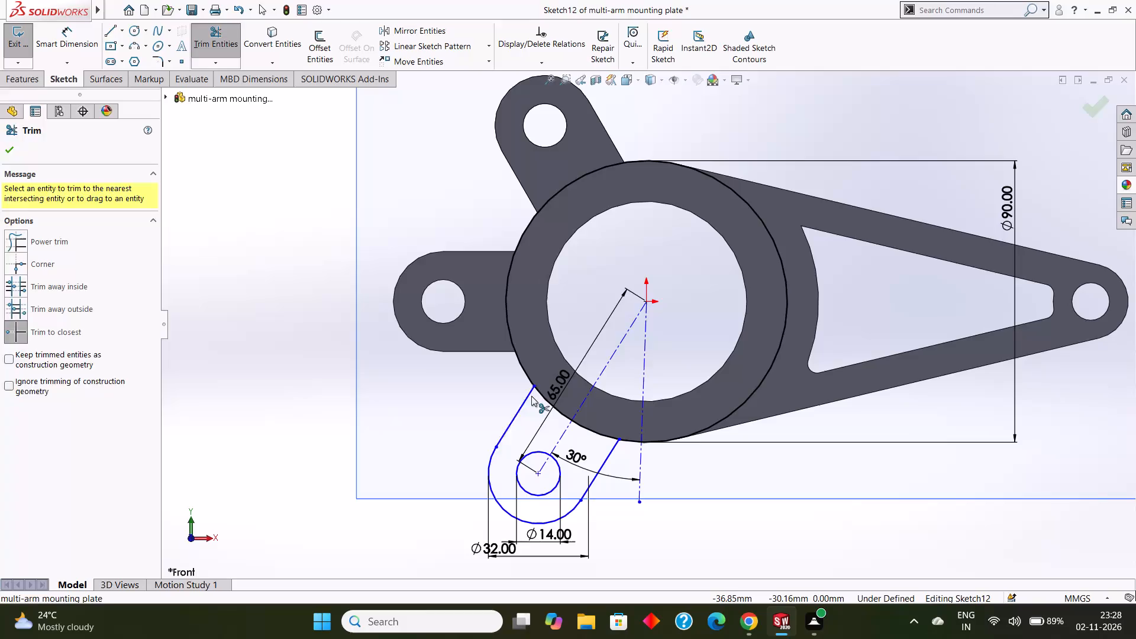
key(Escape)
key(Escape)
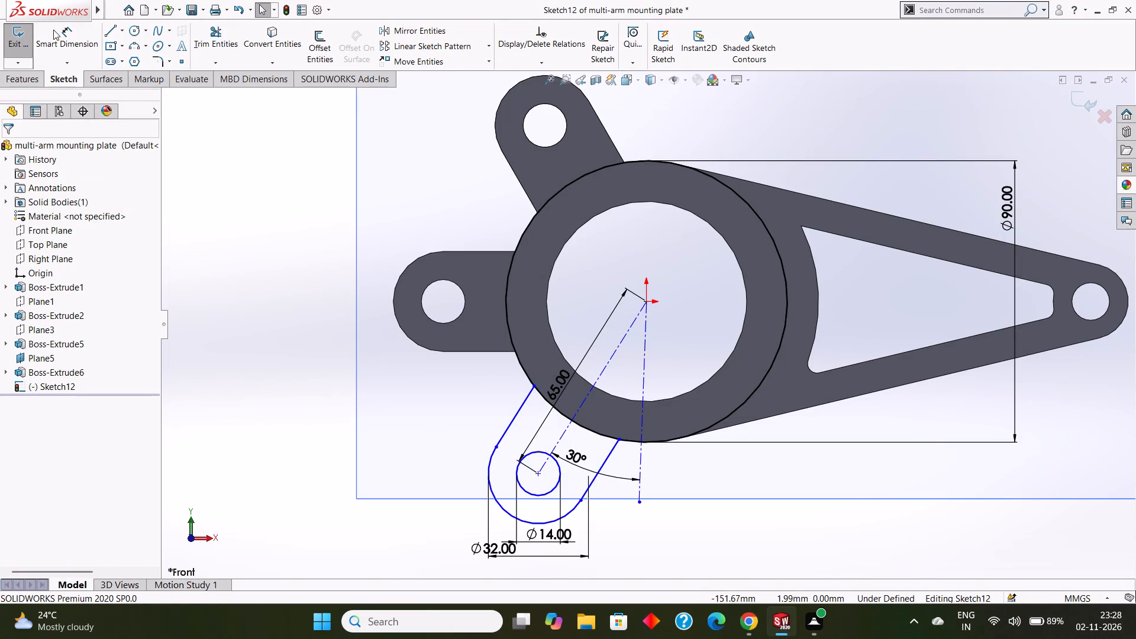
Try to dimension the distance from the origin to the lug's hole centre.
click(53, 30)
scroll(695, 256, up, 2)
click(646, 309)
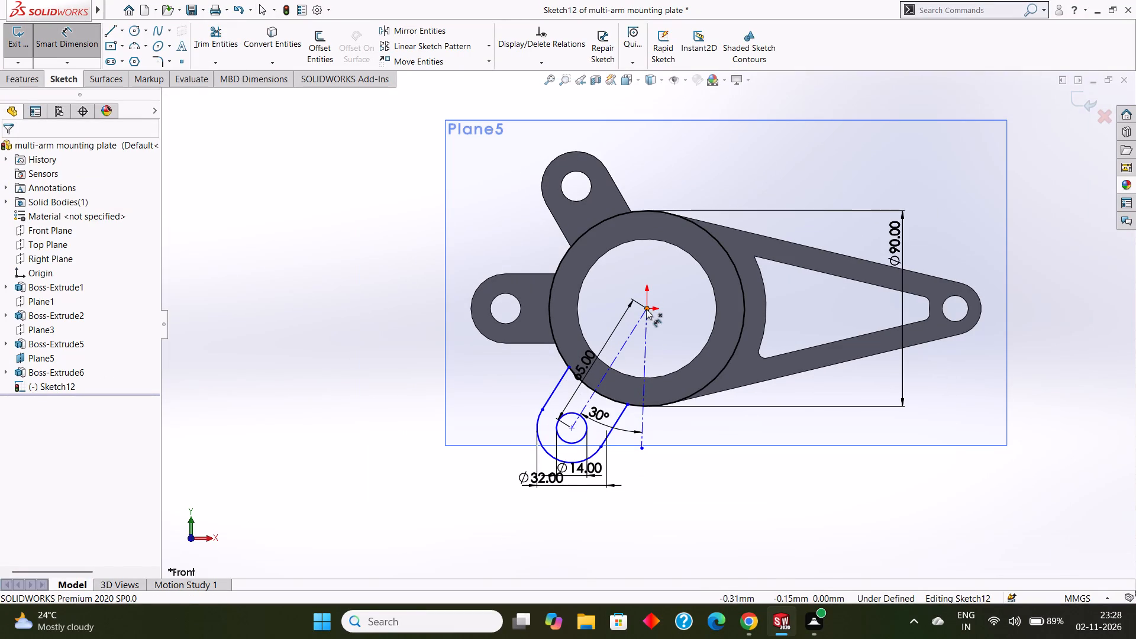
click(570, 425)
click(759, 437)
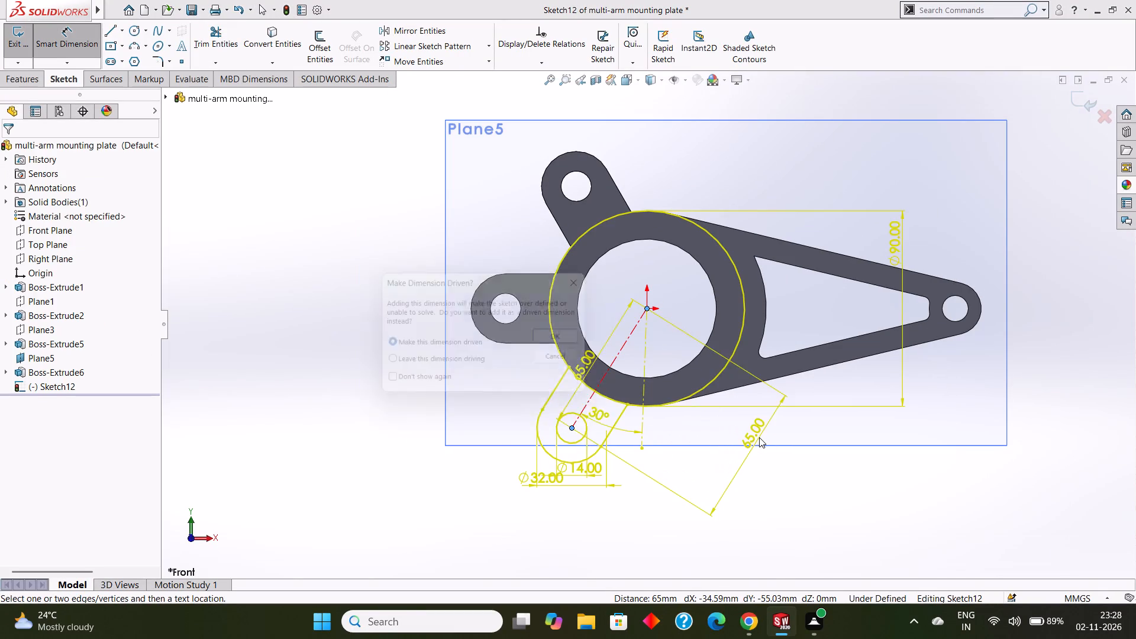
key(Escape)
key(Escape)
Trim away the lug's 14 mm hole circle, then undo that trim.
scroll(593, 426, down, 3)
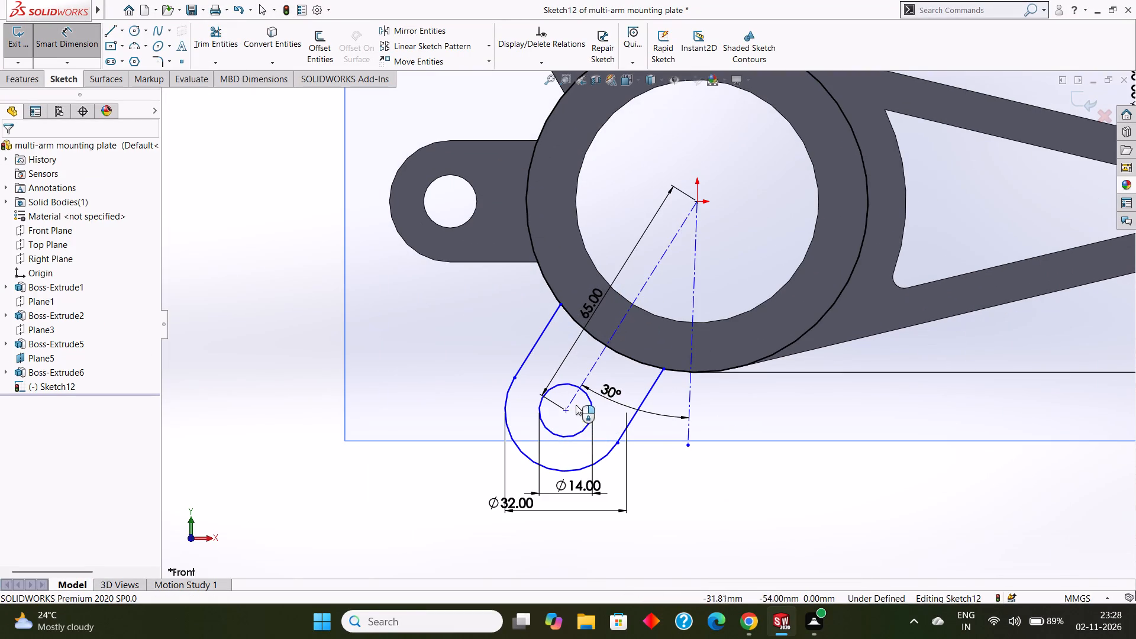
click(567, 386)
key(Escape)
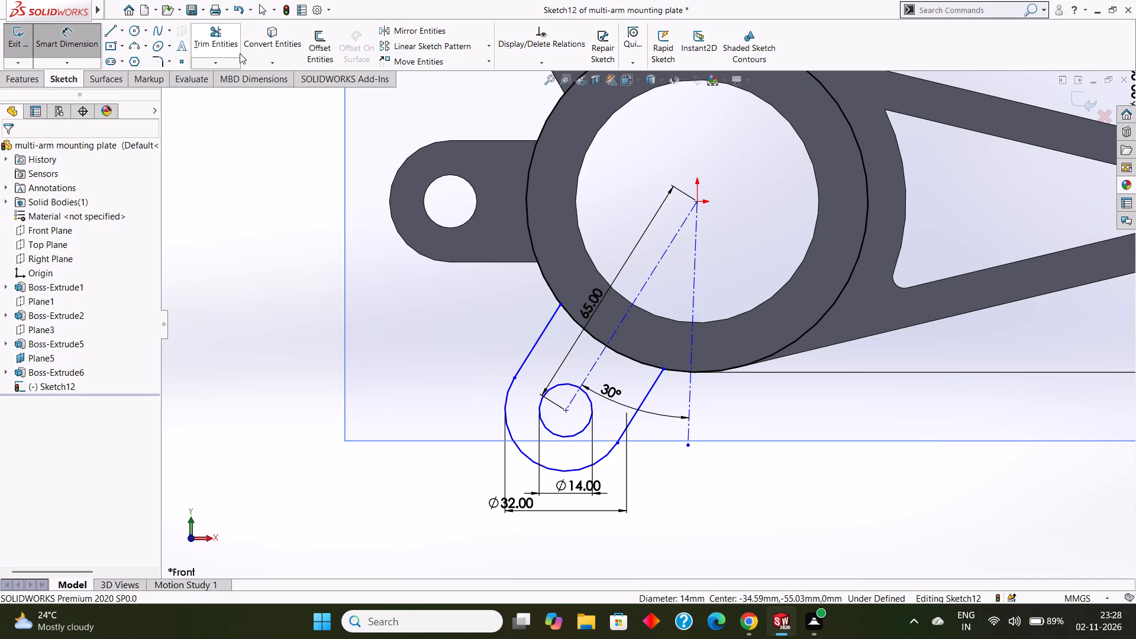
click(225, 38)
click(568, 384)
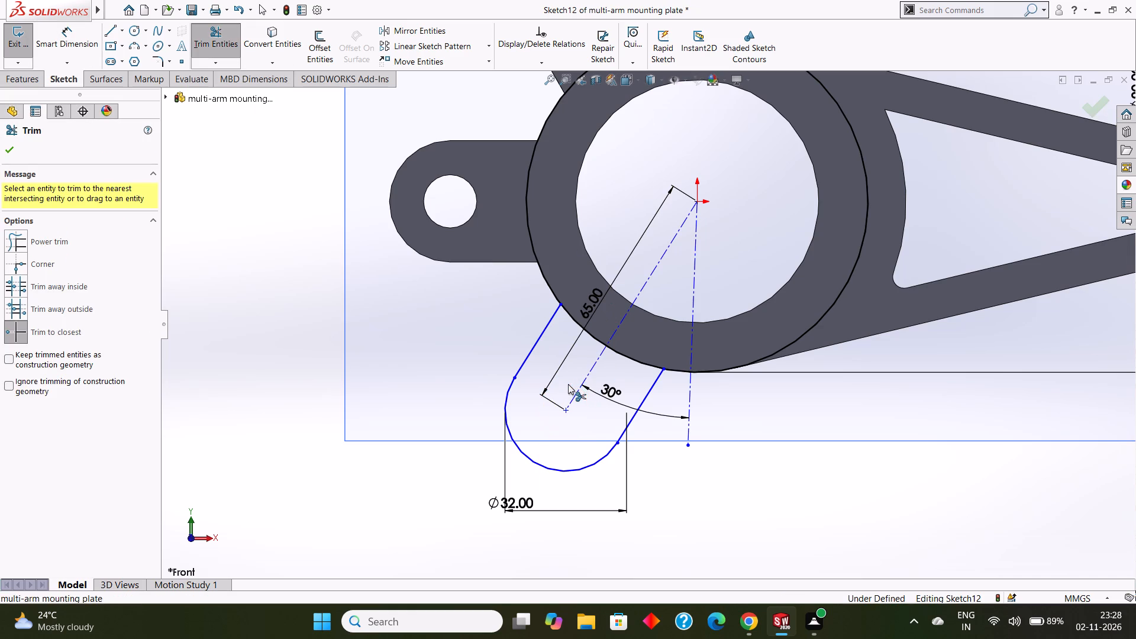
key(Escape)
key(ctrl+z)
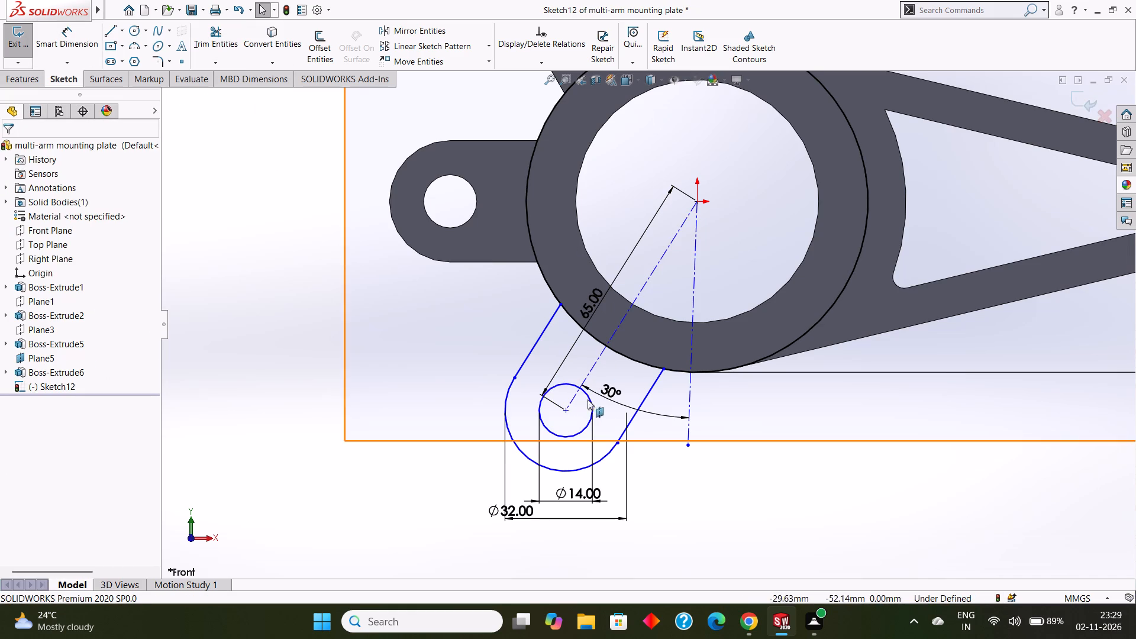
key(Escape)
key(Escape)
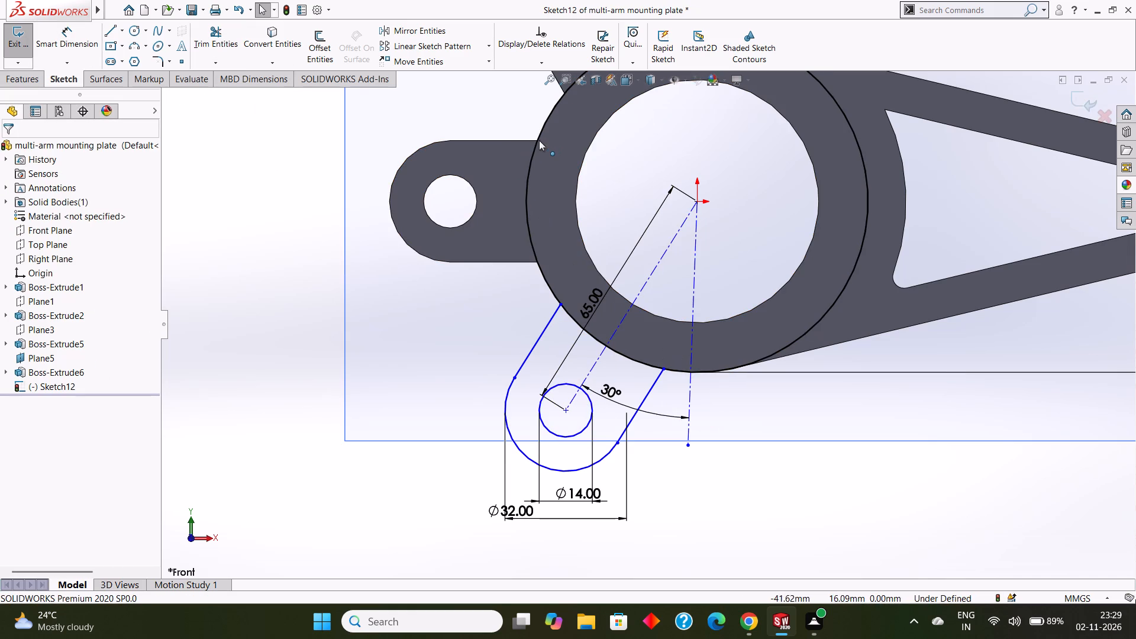
Trim away the portion of the 90 mm circle beyond the lower lug, keeping the arc that closes its profile.
click(539, 140)
key(Escape)
click(220, 34)
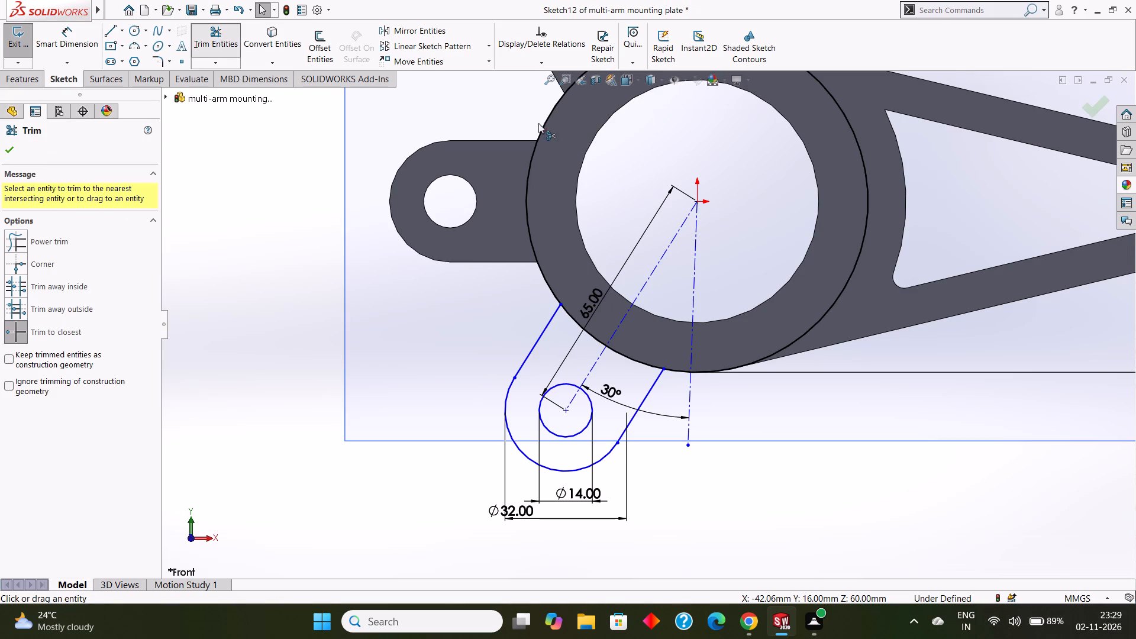
click(542, 134)
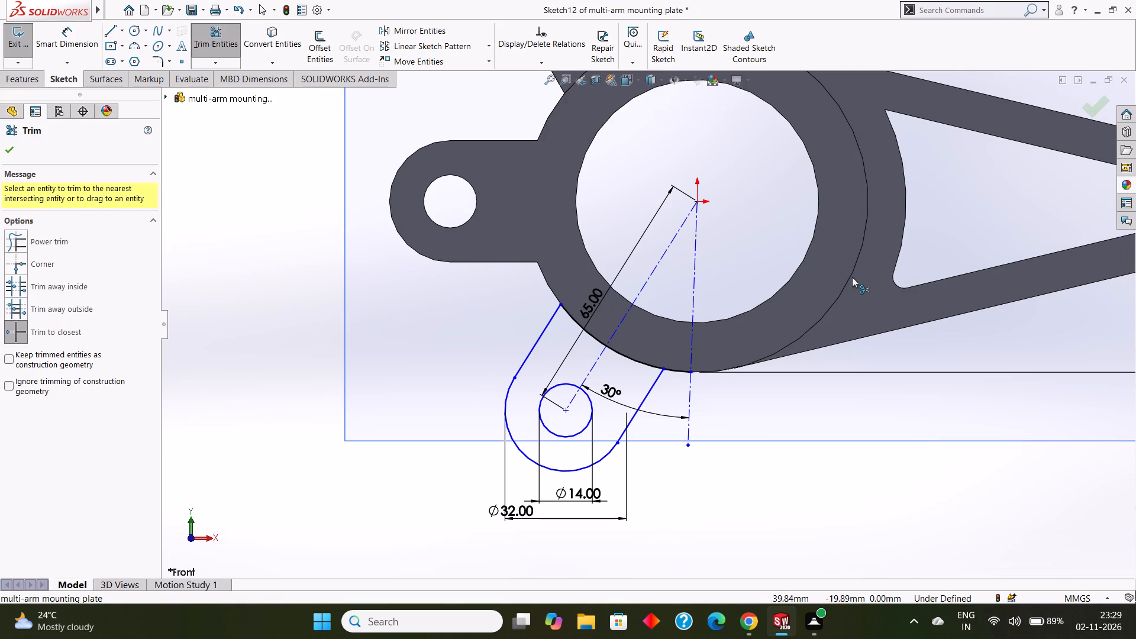
click(854, 277)
key(Escape)
Extrude the lower 30° lug's sketch region 16 mm blind from its sketch plane, merged with the body.
scroll(846, 296, up, 1)
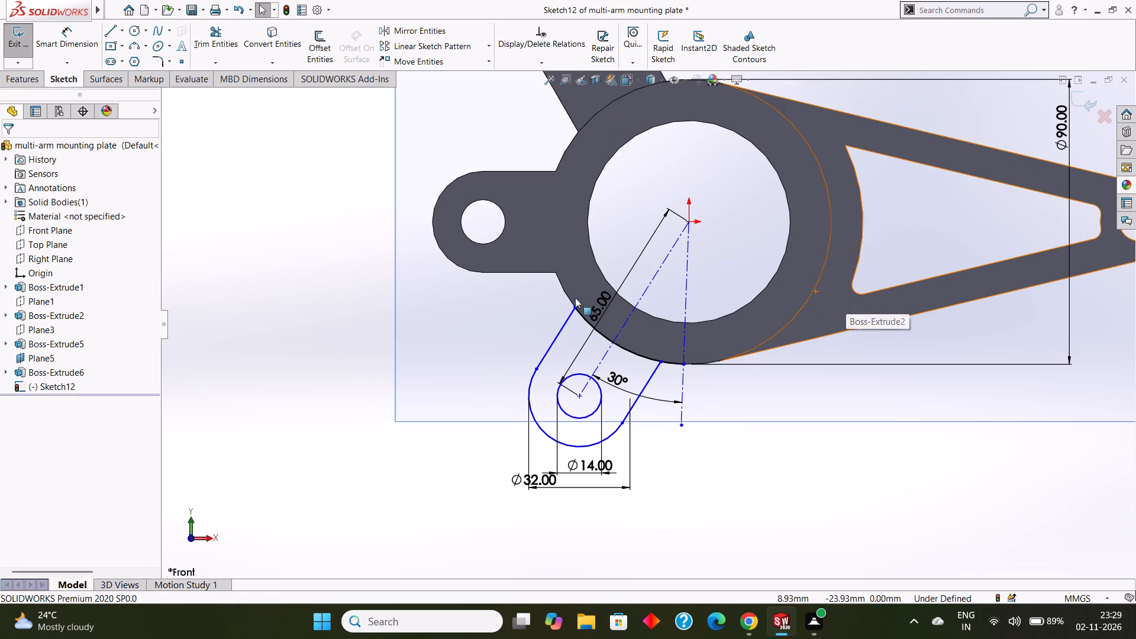
click(29, 81)
click(25, 54)
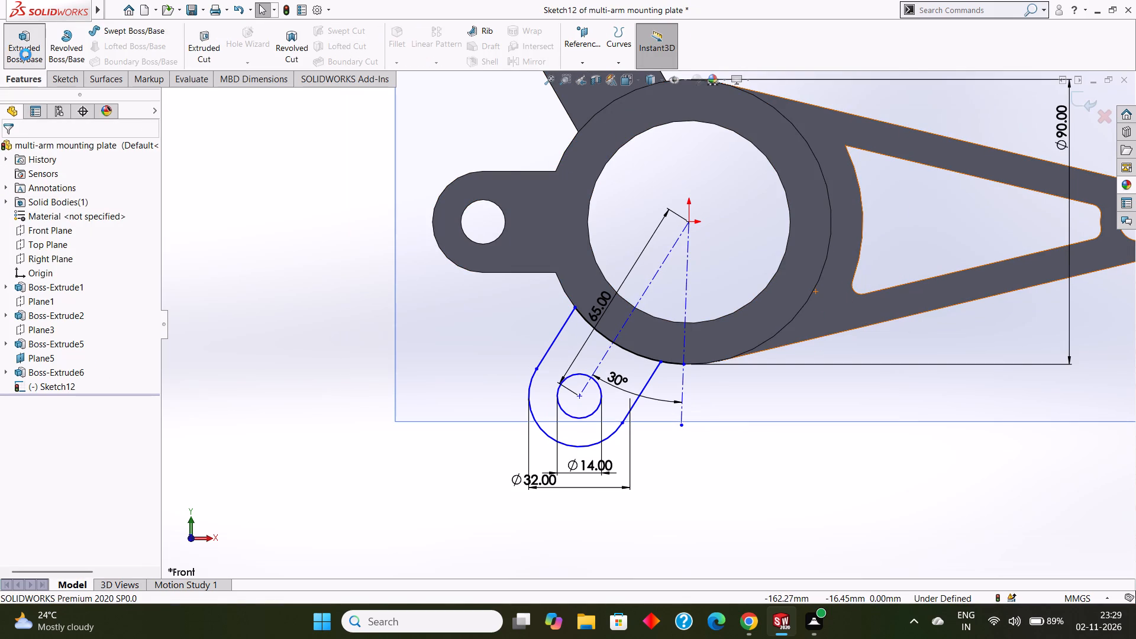
click(566, 347)
middle_drag(455, 368, 546, 246)
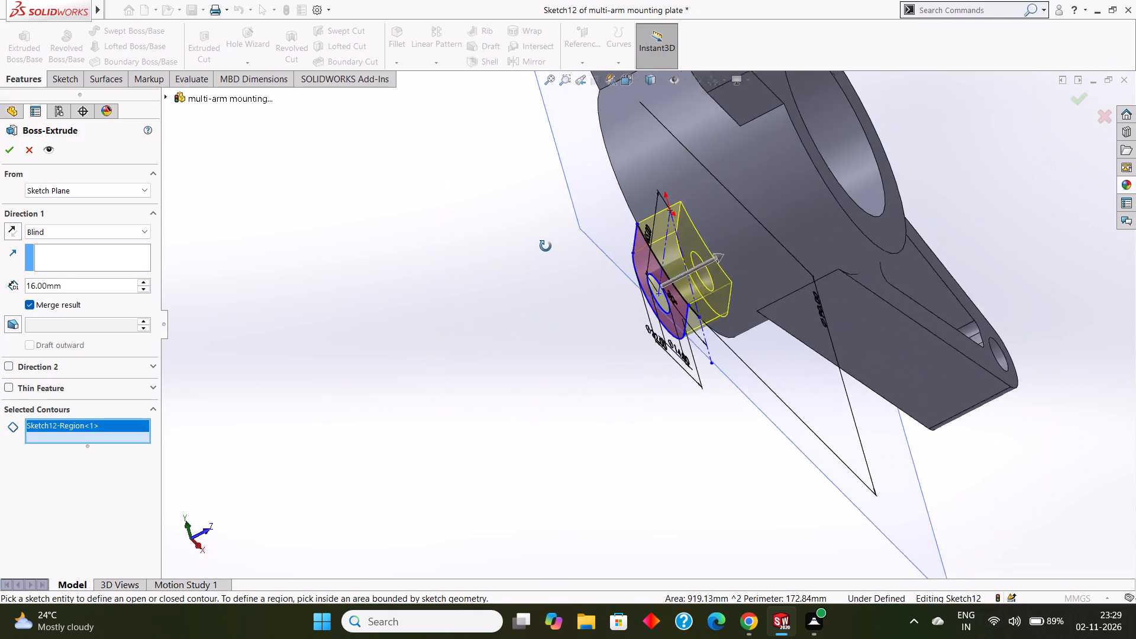
middle_drag(546, 246, 561, 191)
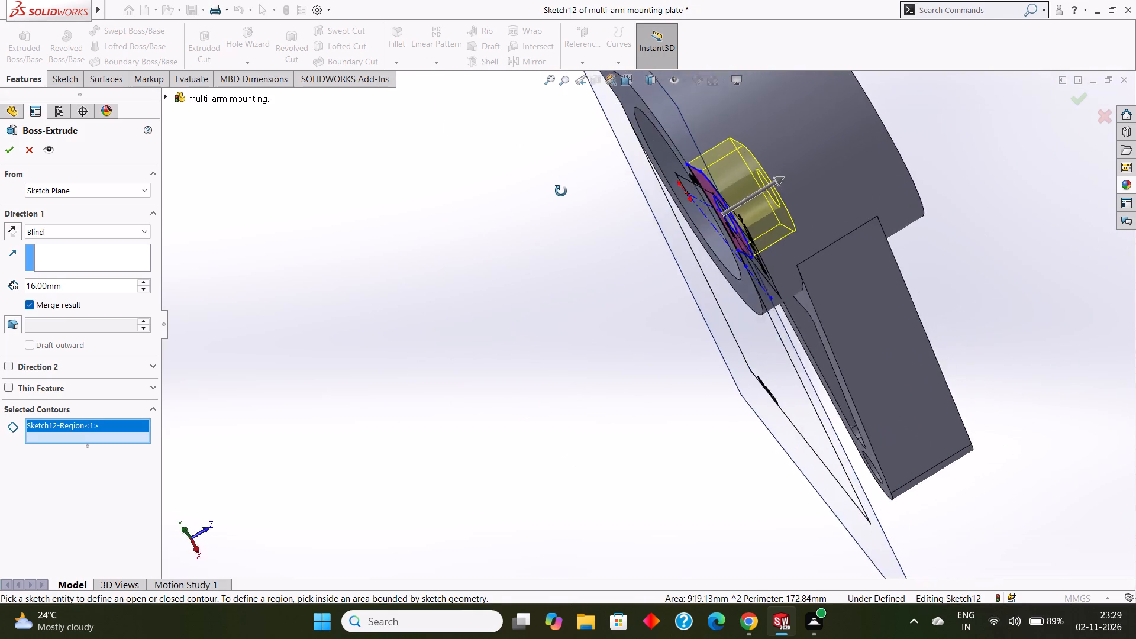
middle_drag(561, 191, 530, 256)
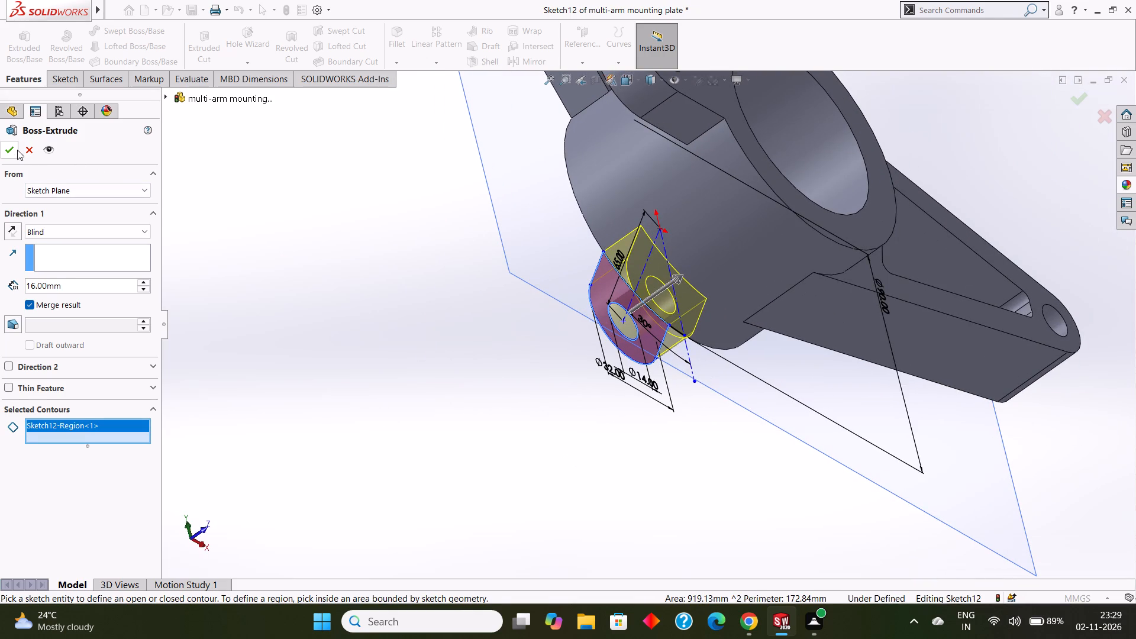
click(15, 149)
click(351, 259)
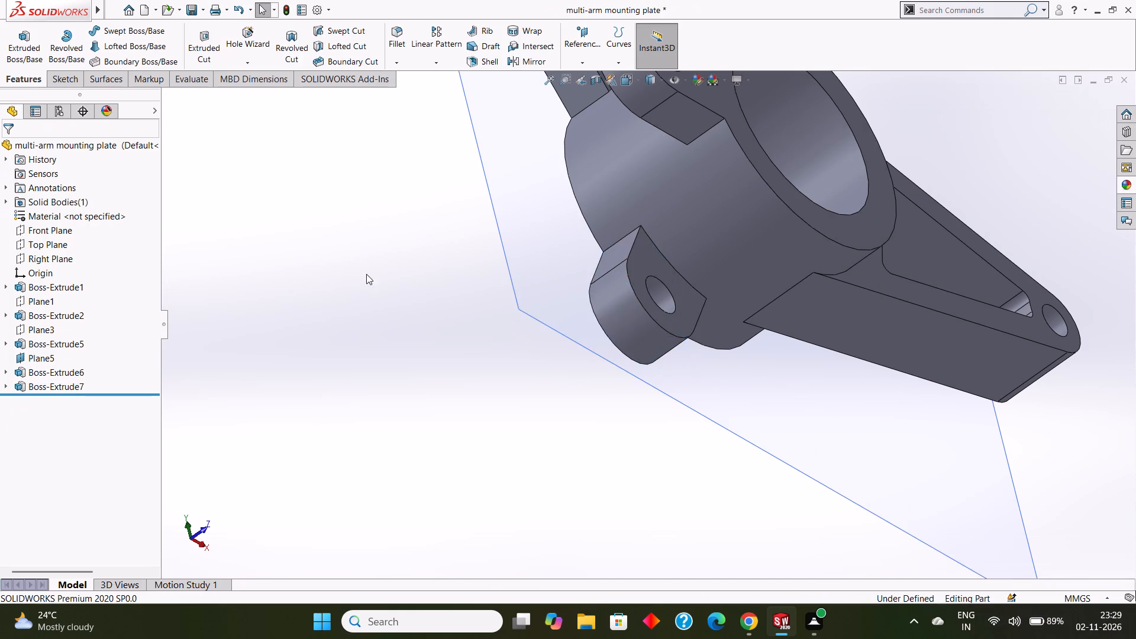
Examine the whole part from several angles, comparing the new lower lug with the other lugs and the tangent arm.
middle_drag(366, 272, 315, 322)
scroll(365, 331, up, 2)
middle_drag(366, 334, 353, 380)
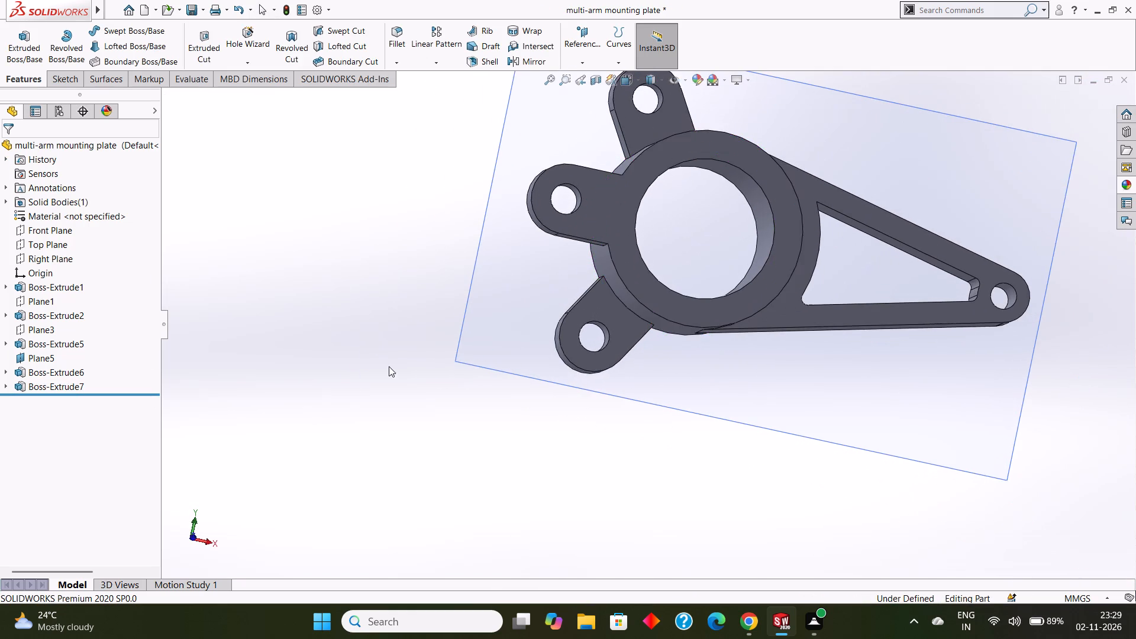
middle_drag(385, 363, 365, 340)
scroll(421, 362, up, 1)
middle_drag(422, 363, 441, 289)
middle_drag(467, 341, 488, 266)
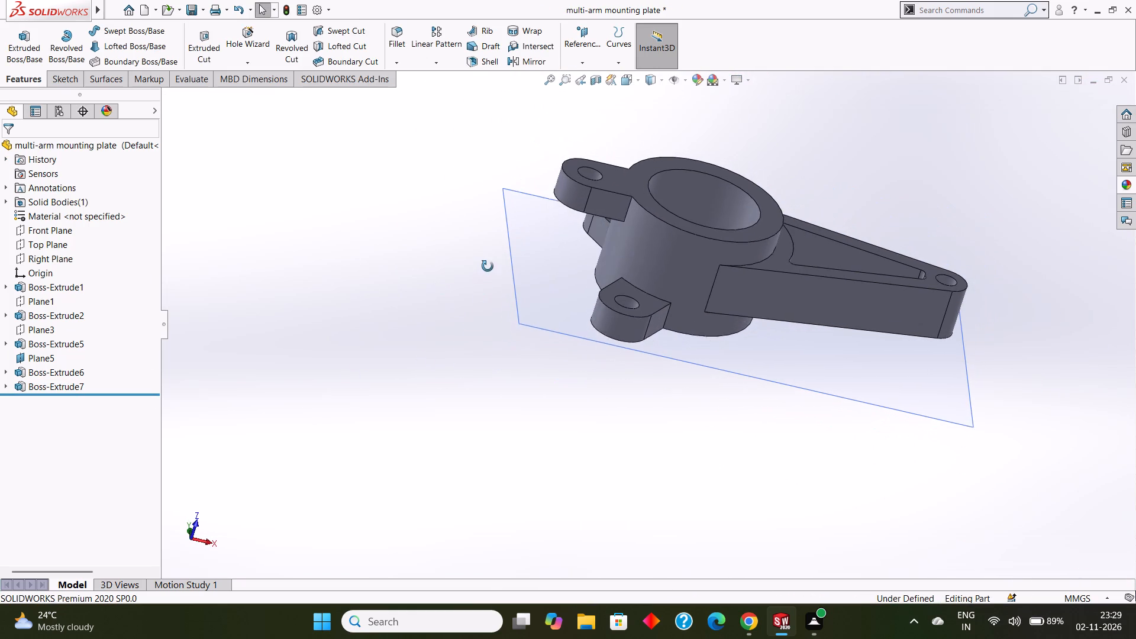
middle_drag(488, 266, 488, 262)
middle_drag(485, 268, 453, 243)
middle_drag(453, 244, 487, 306)
middle_drag(482, 277, 486, 305)
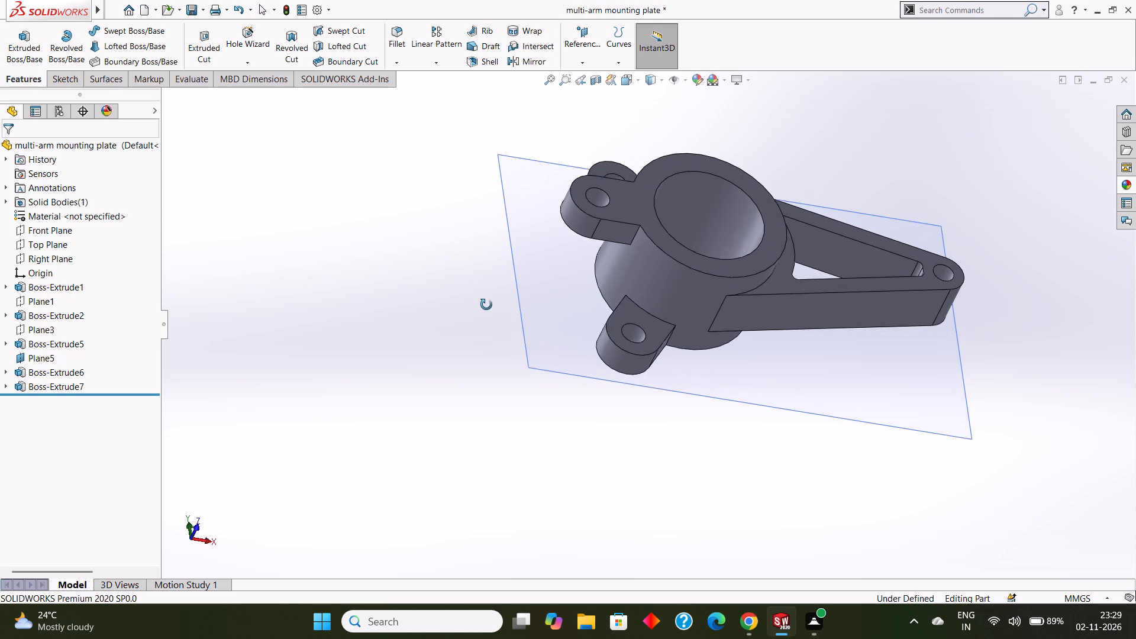
middle_drag(486, 305, 487, 317)
middle_drag(483, 306, 483, 315)
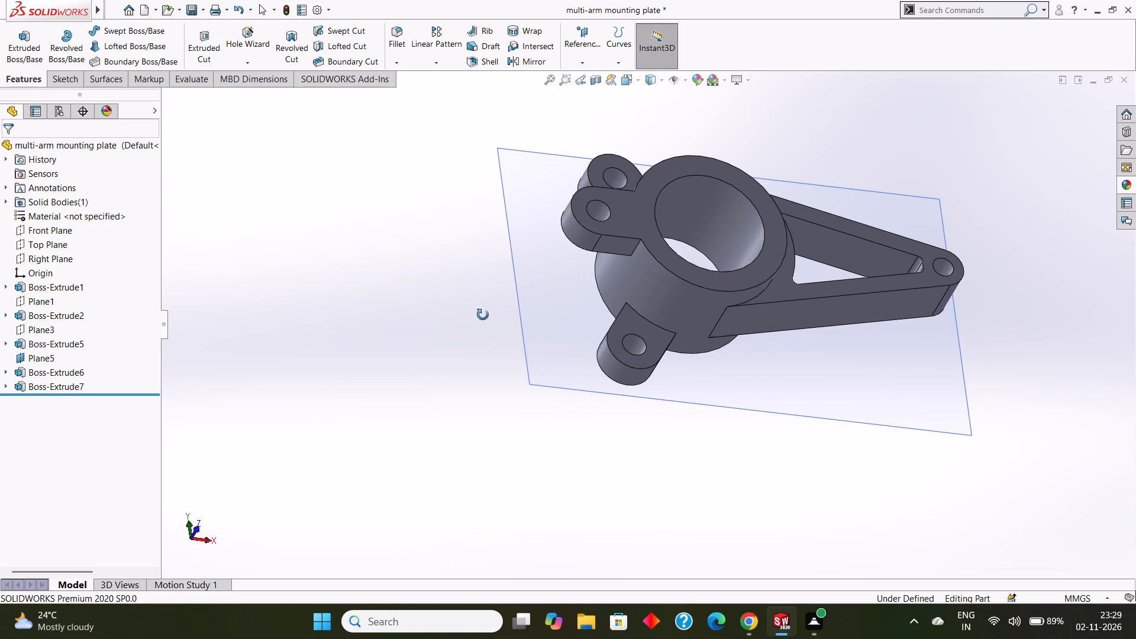
middle_drag(483, 315, 483, 321)
middle_drag(480, 322, 465, 315)
middle_drag(465, 319, 448, 314)
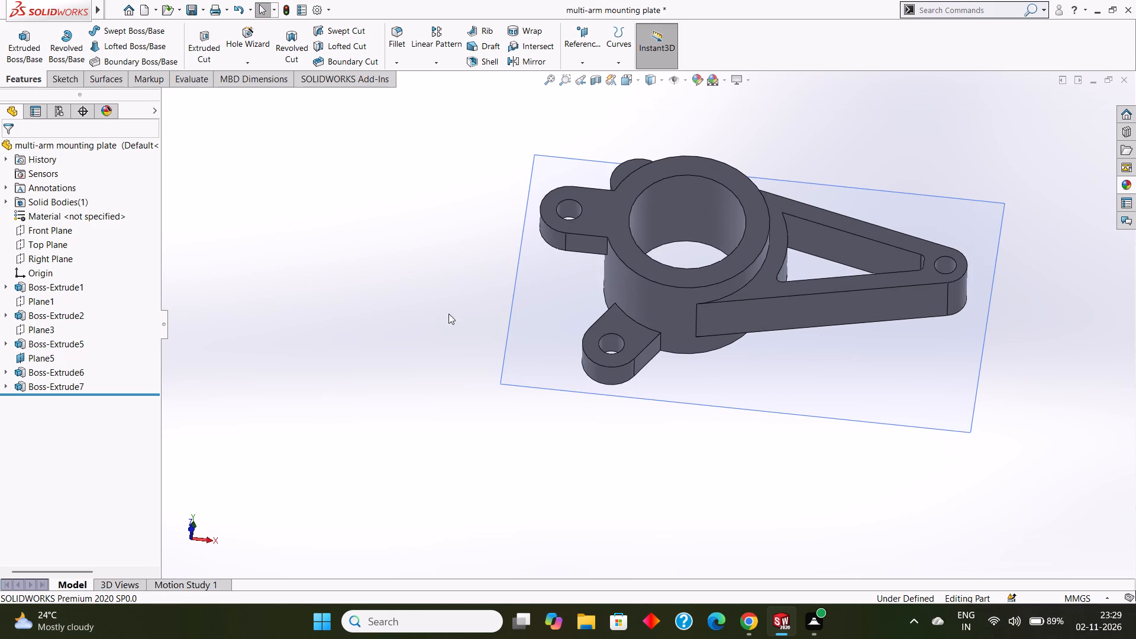
middle_drag(456, 325, 455, 317)
middle_drag(464, 334, 461, 321)
middle_drag(469, 344, 470, 327)
middle_drag(470, 328, 475, 357)
middle_drag(473, 357, 470, 347)
middle_drag(470, 347, 472, 353)
middle_drag(472, 353, 473, 363)
middle_drag(473, 363, 474, 365)
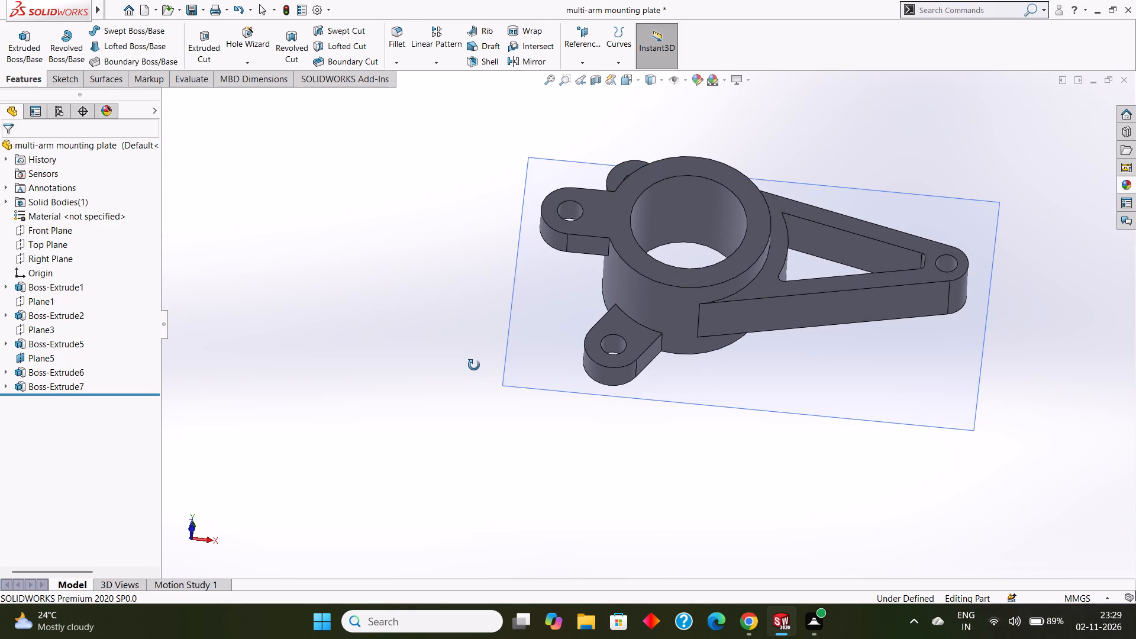
middle_drag(474, 365, 464, 354)
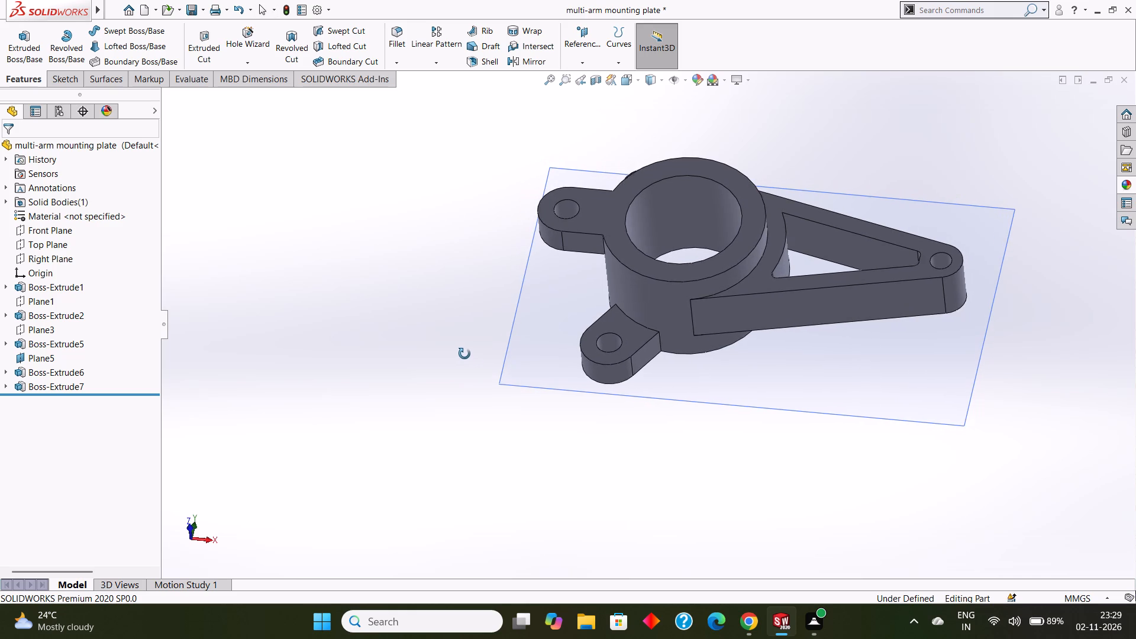
middle_drag(464, 354, 486, 366)
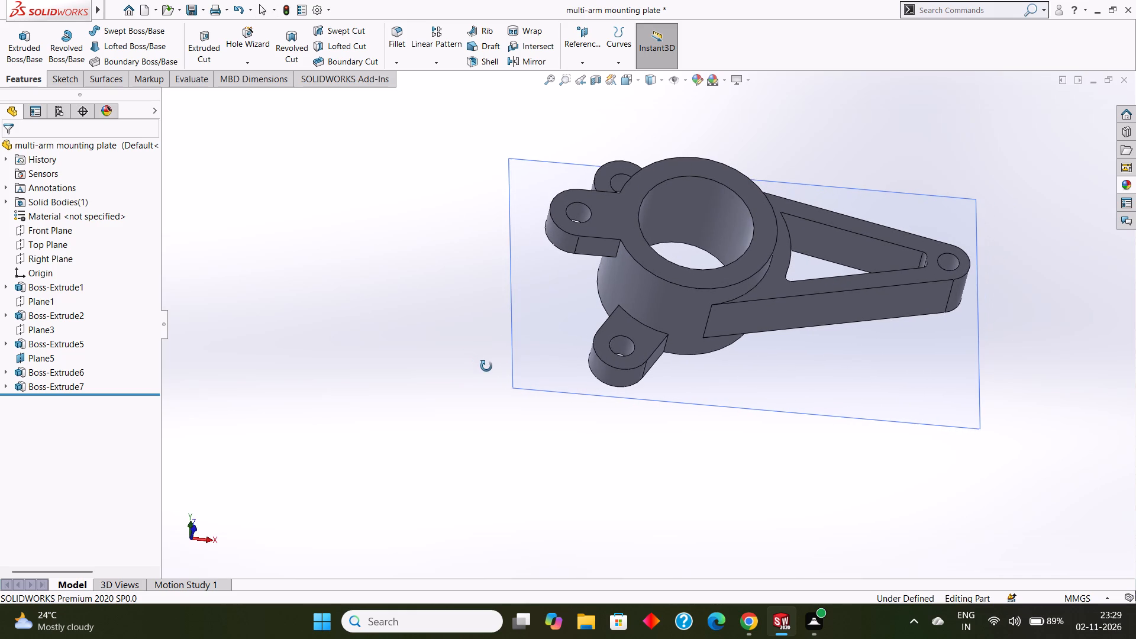
middle_drag(486, 366, 489, 370)
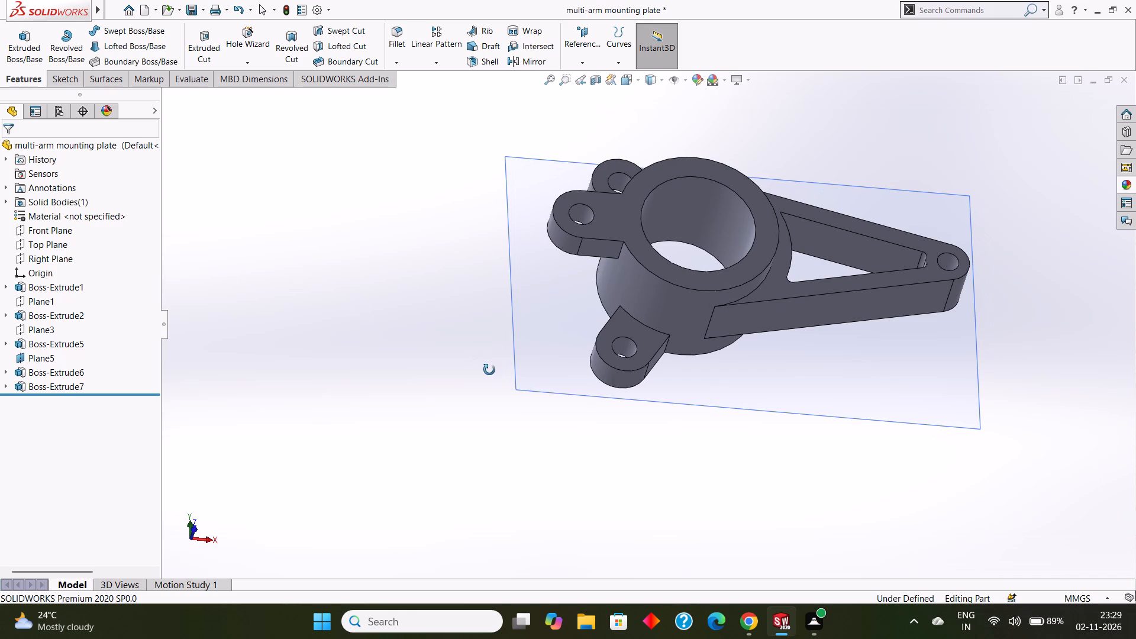
middle_drag(489, 370, 492, 373)
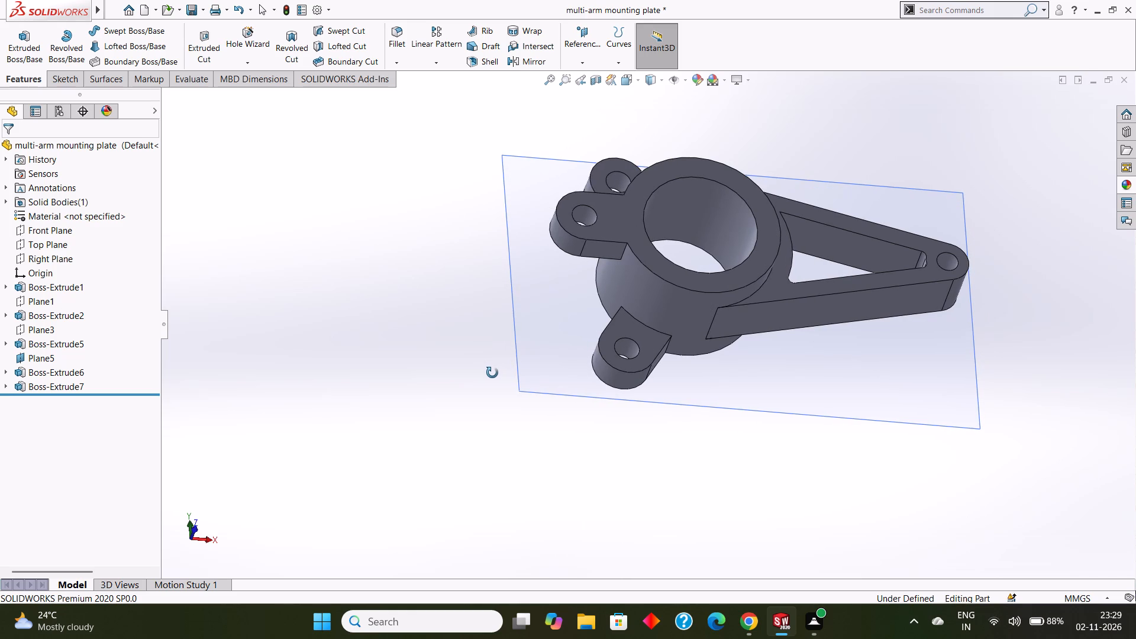
middle_drag(492, 373, 493, 374)
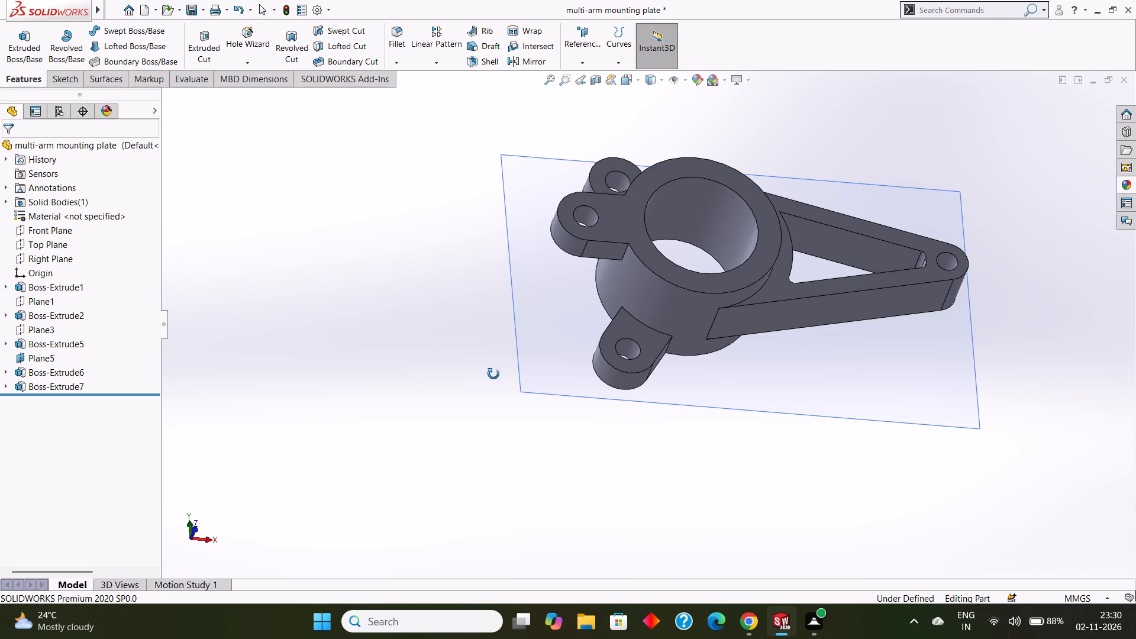
middle_drag(493, 374, 475, 367)
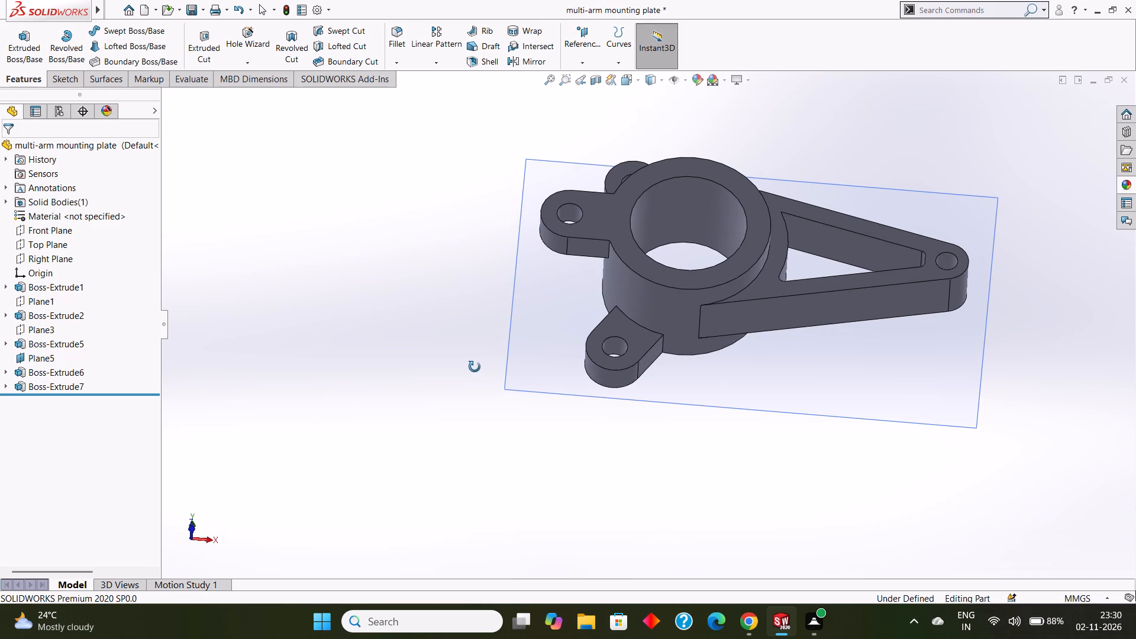
middle_drag(475, 367, 464, 367)
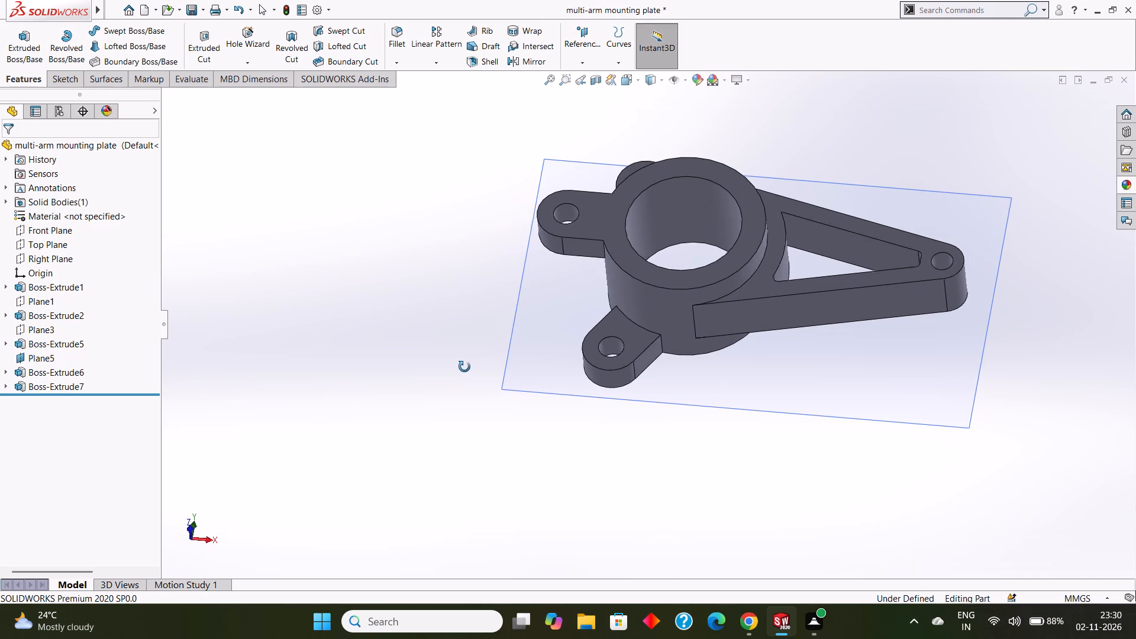
middle_drag(464, 367, 463, 367)
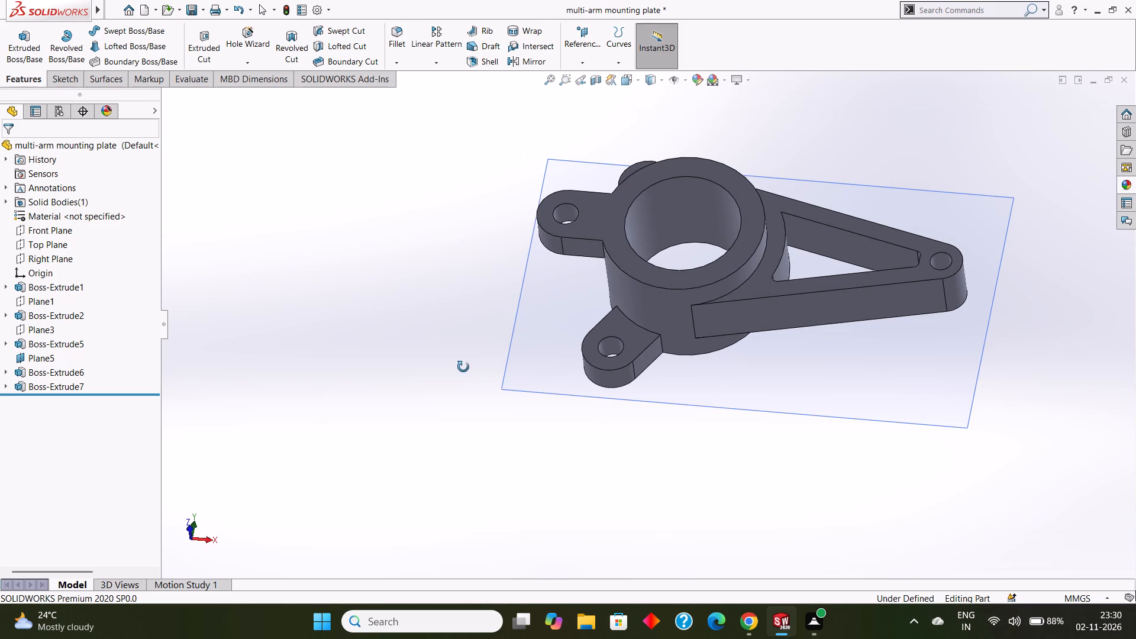
middle_drag(463, 367, 464, 367)
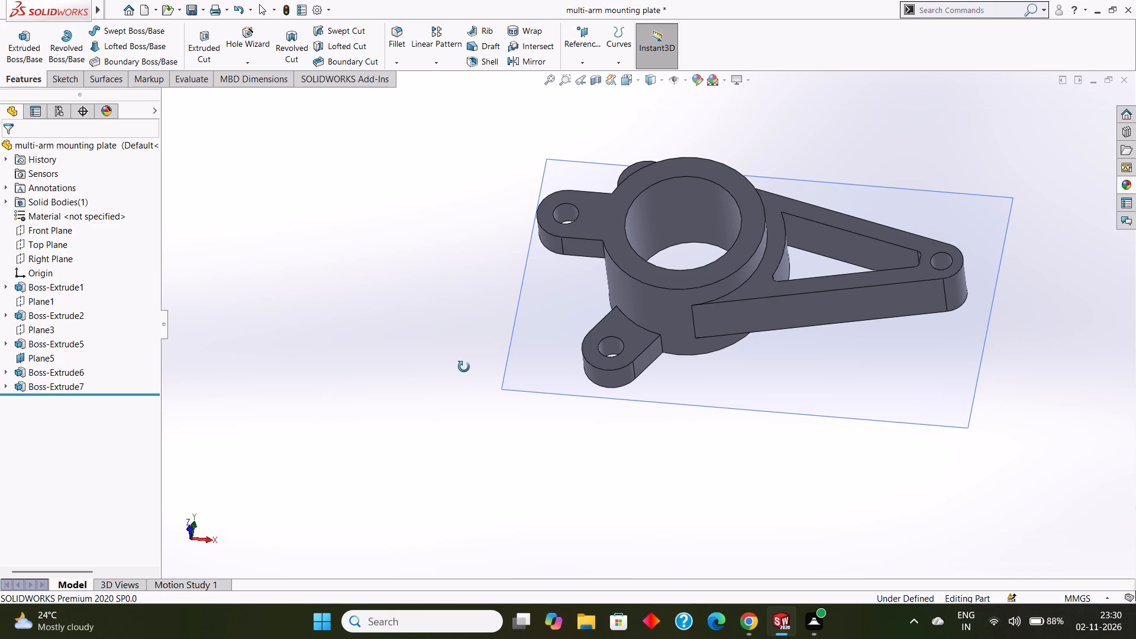
middle_drag(464, 367, 468, 376)
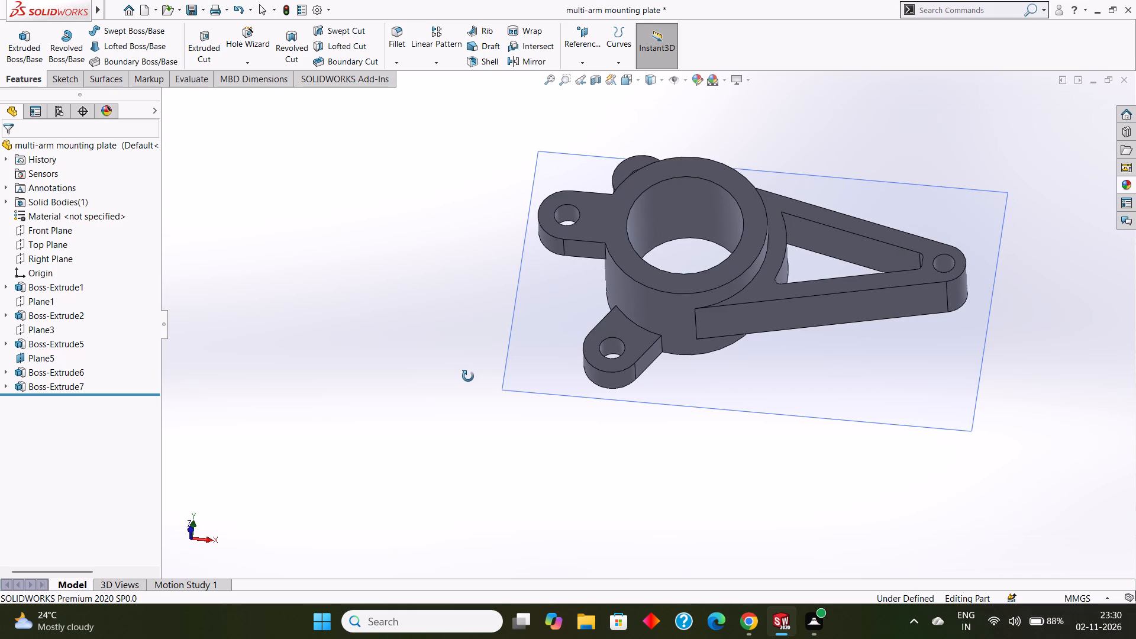
middle_drag(468, 376, 468, 385)
Examine the cylinder's end face and how the side lug sits on it relative to the two 30° lugs.
scroll(515, 315, down, 1)
middle_drag(667, 191, 669, 233)
click(701, 148)
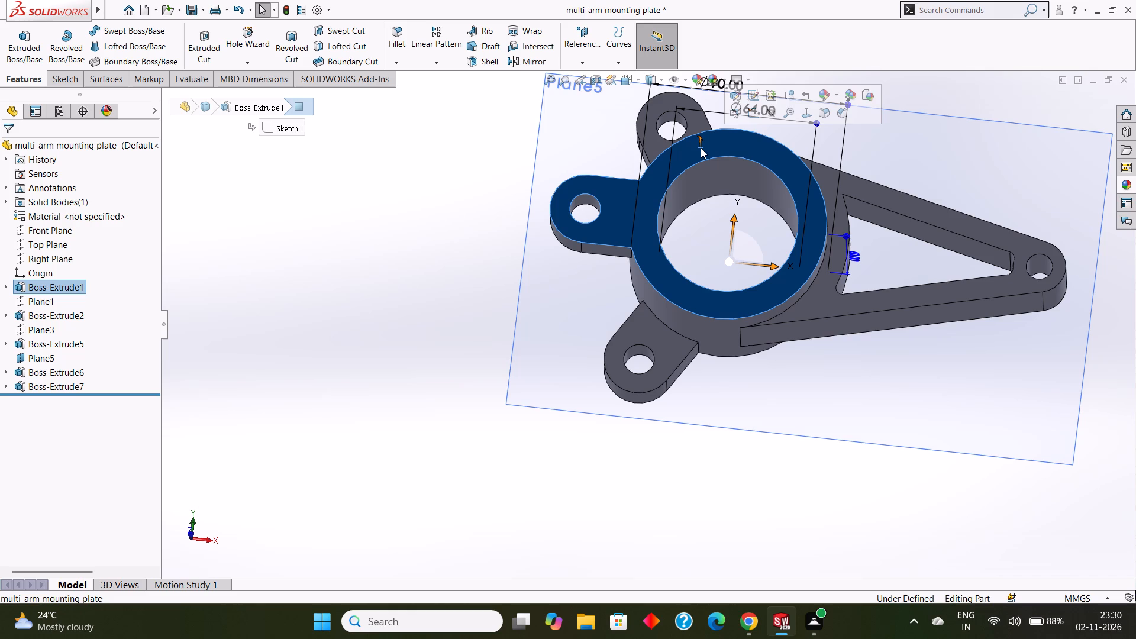
middle_drag(699, 147, 699, 160)
middle_drag(699, 160, 699, 164)
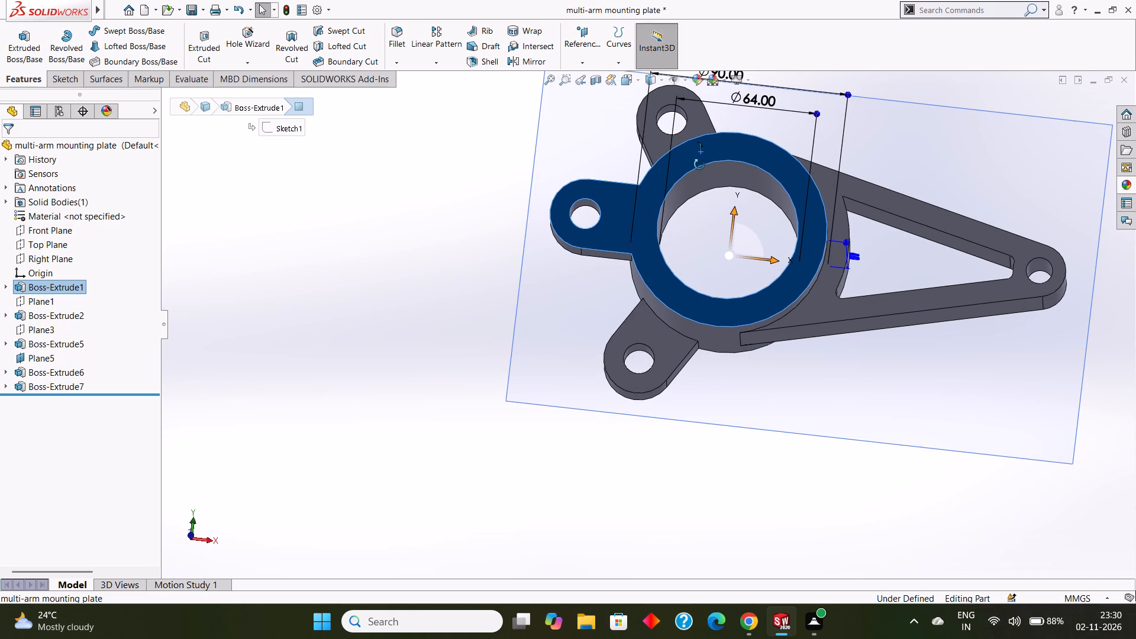
middle_drag(699, 164, 701, 150)
middle_drag(699, 163, 701, 143)
middle_drag(684, 184, 689, 159)
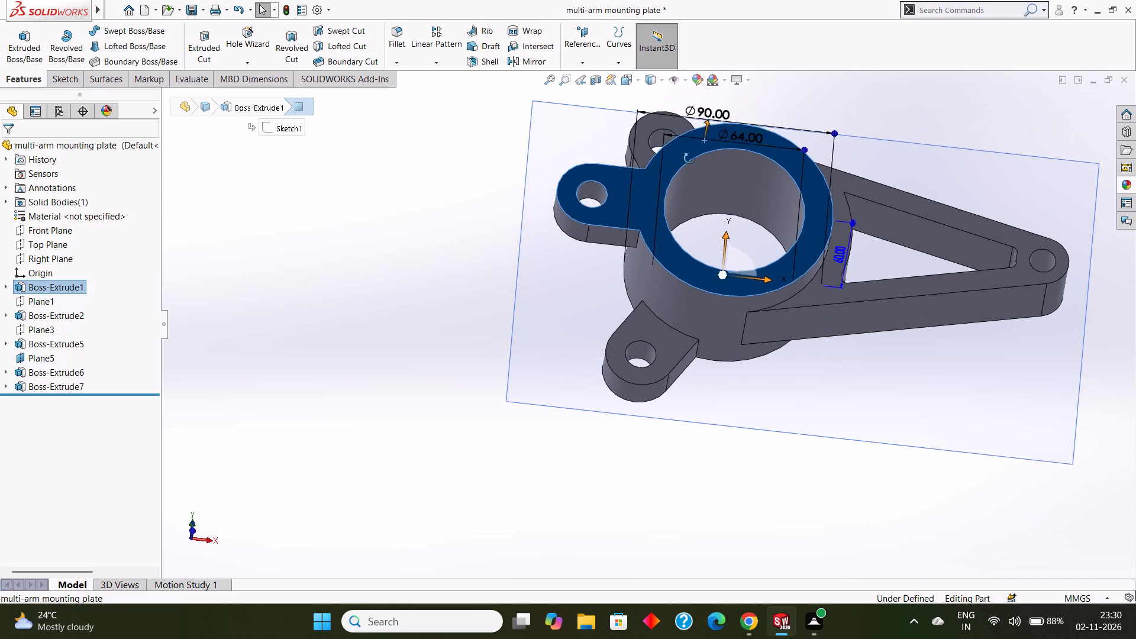
middle_drag(689, 159, 692, 141)
middle_drag(690, 166, 726, 169)
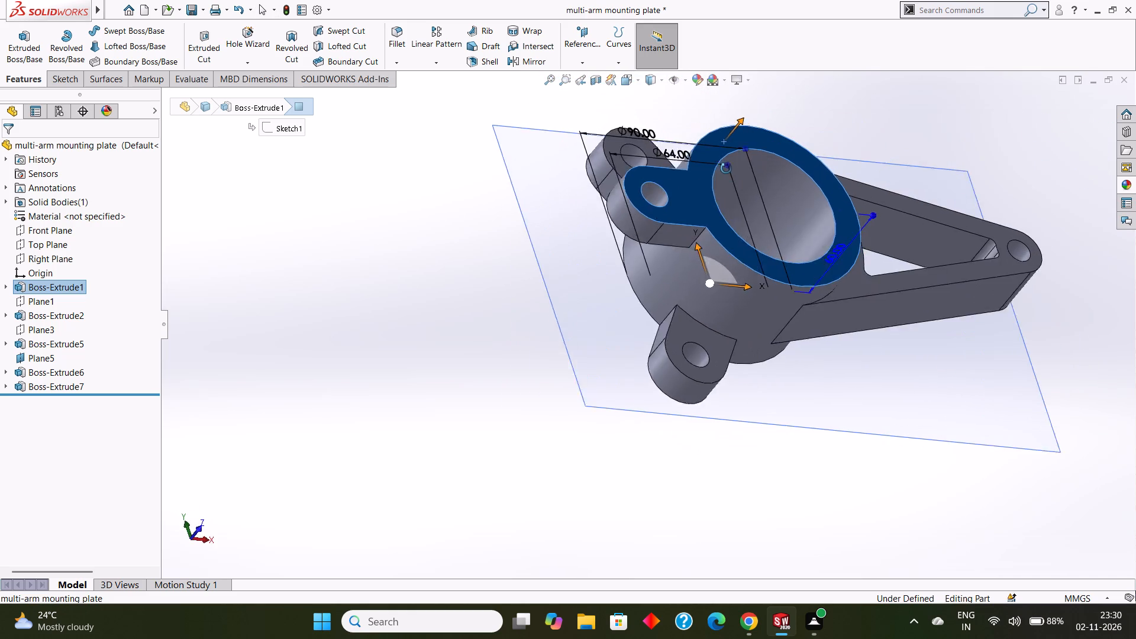
middle_drag(726, 169, 714, 152)
middle_drag(714, 153, 716, 111)
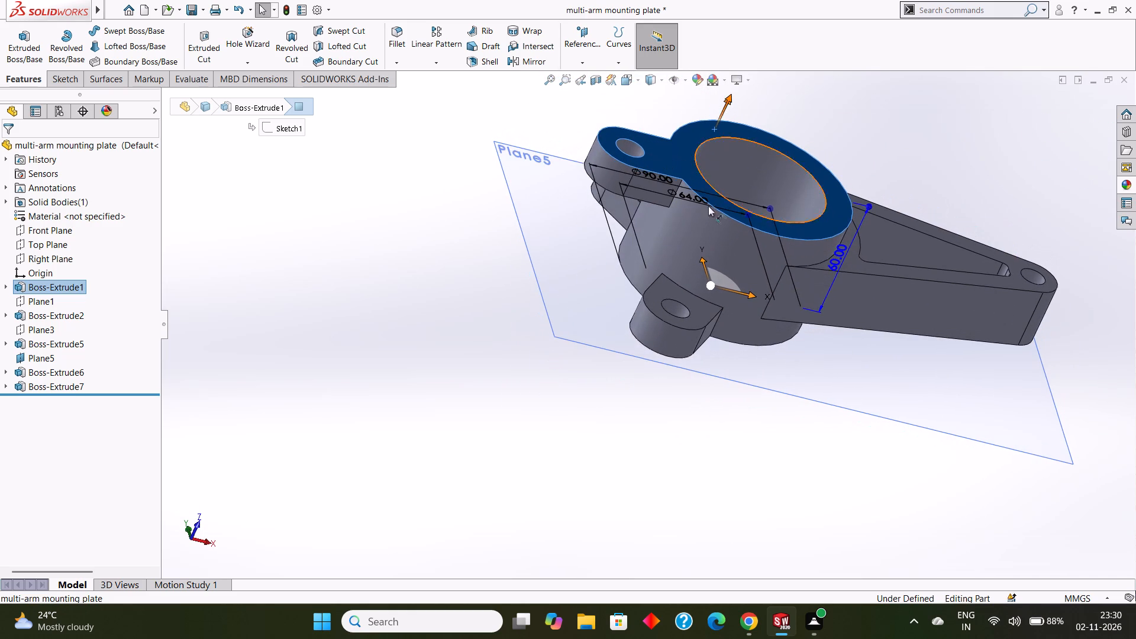
middle_drag(702, 230, 721, 195)
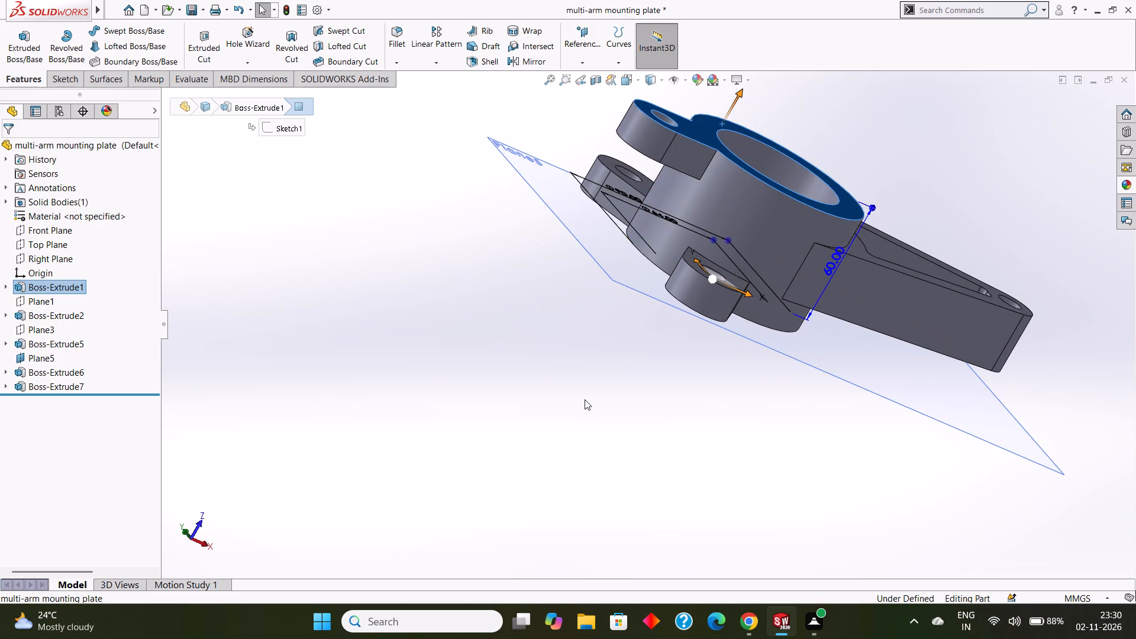
click(585, 399)
middle_drag(585, 396, 603, 432)
middle_drag(614, 430, 600, 405)
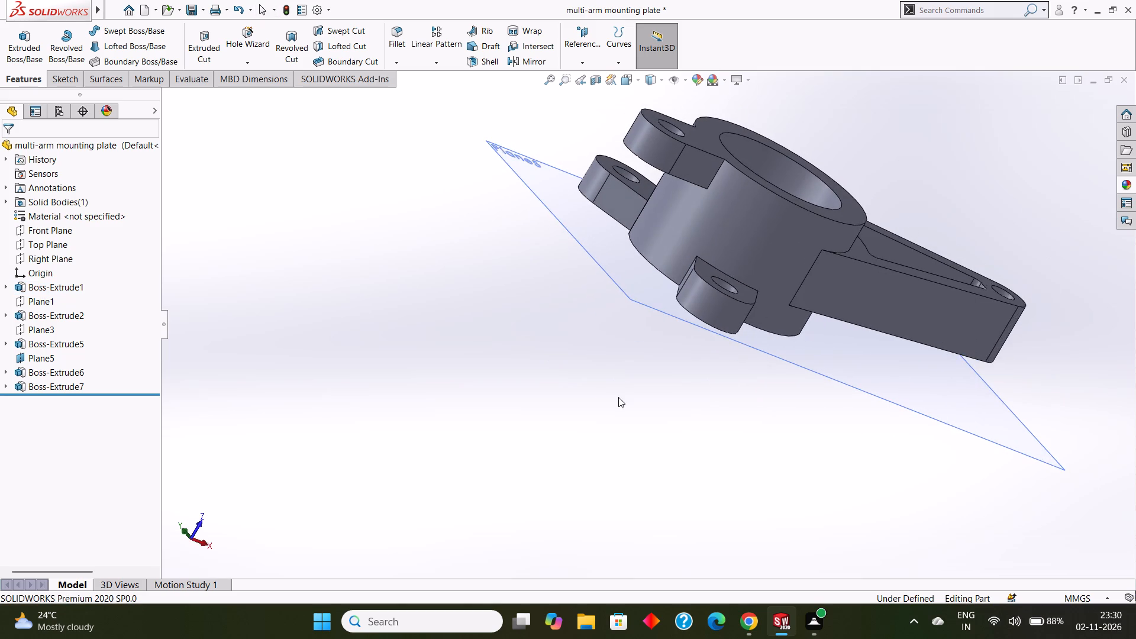
middle_drag(618, 397, 624, 419)
middle_drag(600, 375, 606, 395)
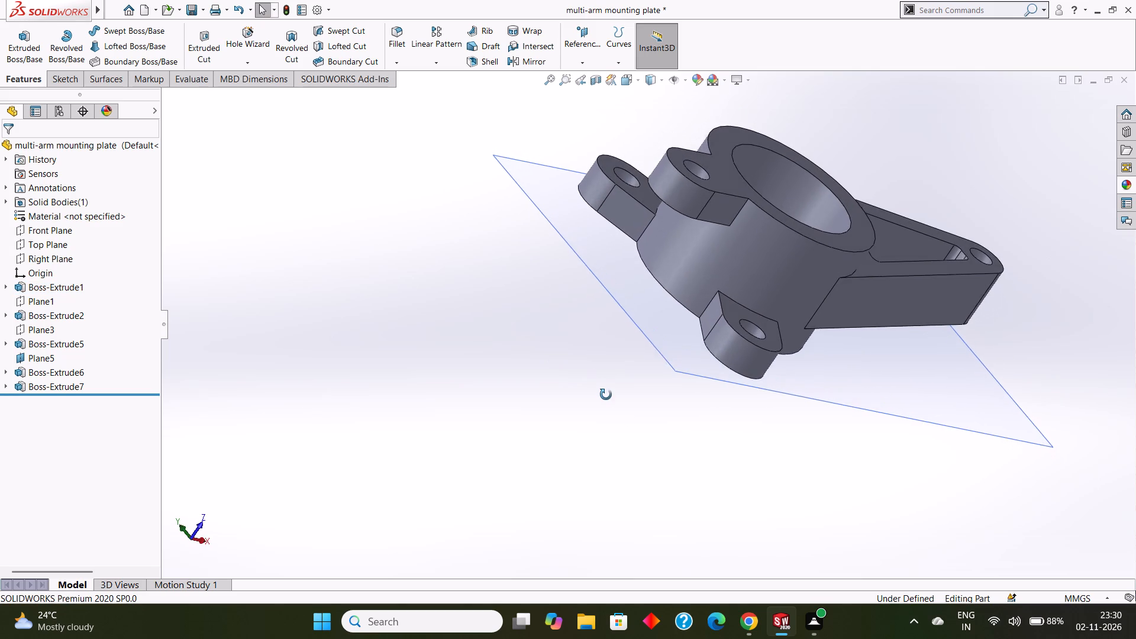
middle_drag(606, 395, 589, 389)
middle_drag(589, 388, 597, 392)
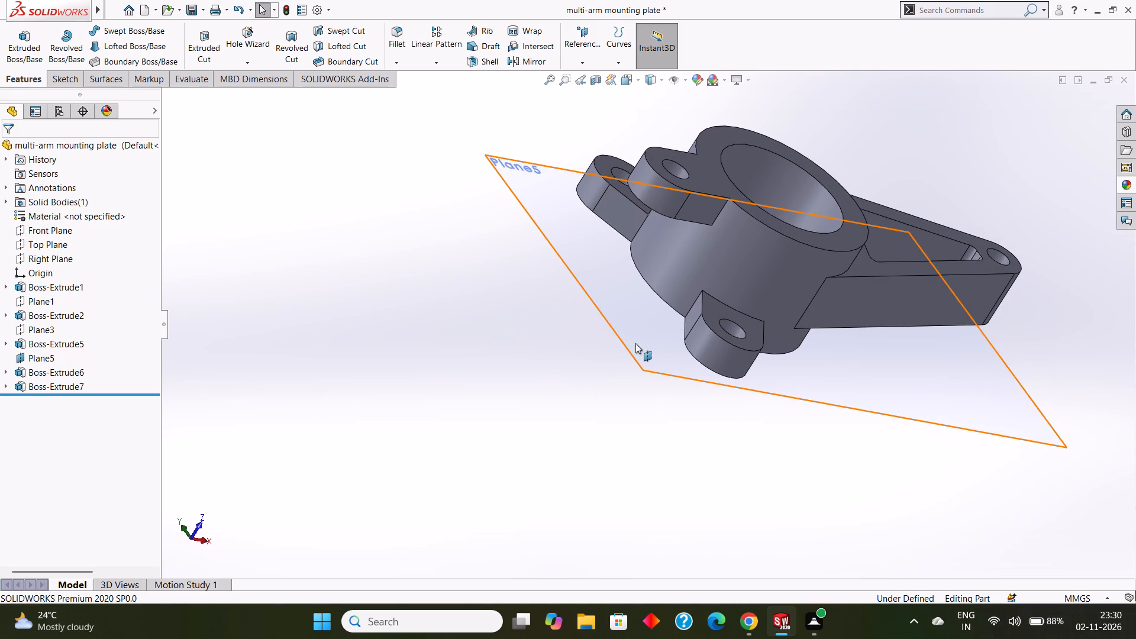
Hide the reference plane Plane5.
right_click(599, 256)
click(642, 238)
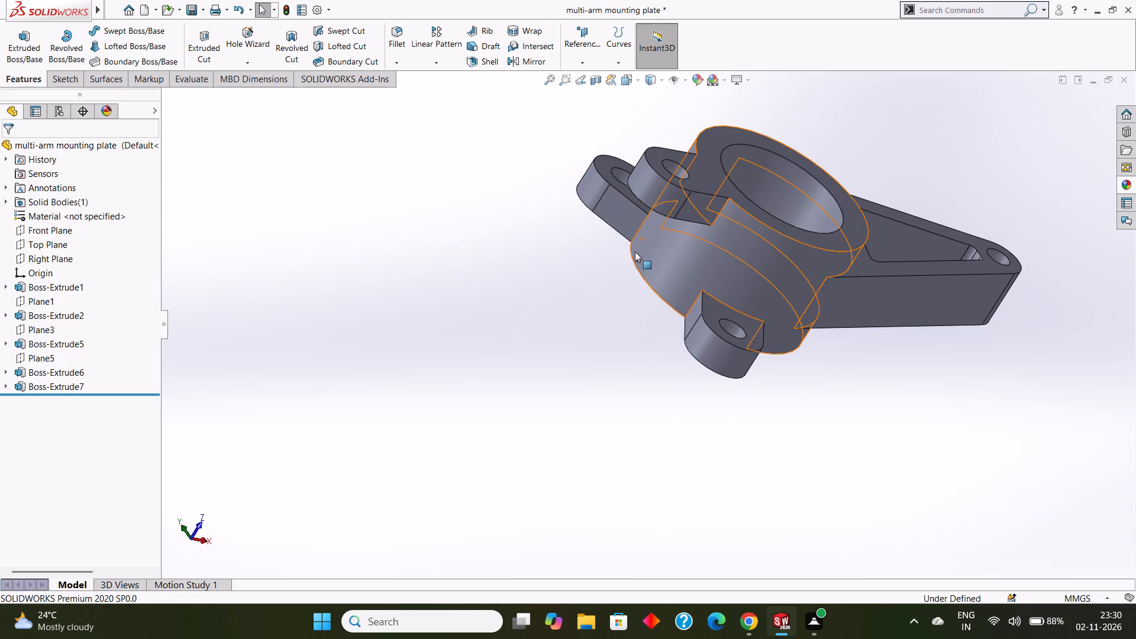
Delete the side lug's extrusion feature, Boss-Extrude5, from the cylinder.
middle_drag(681, 203, 616, 183)
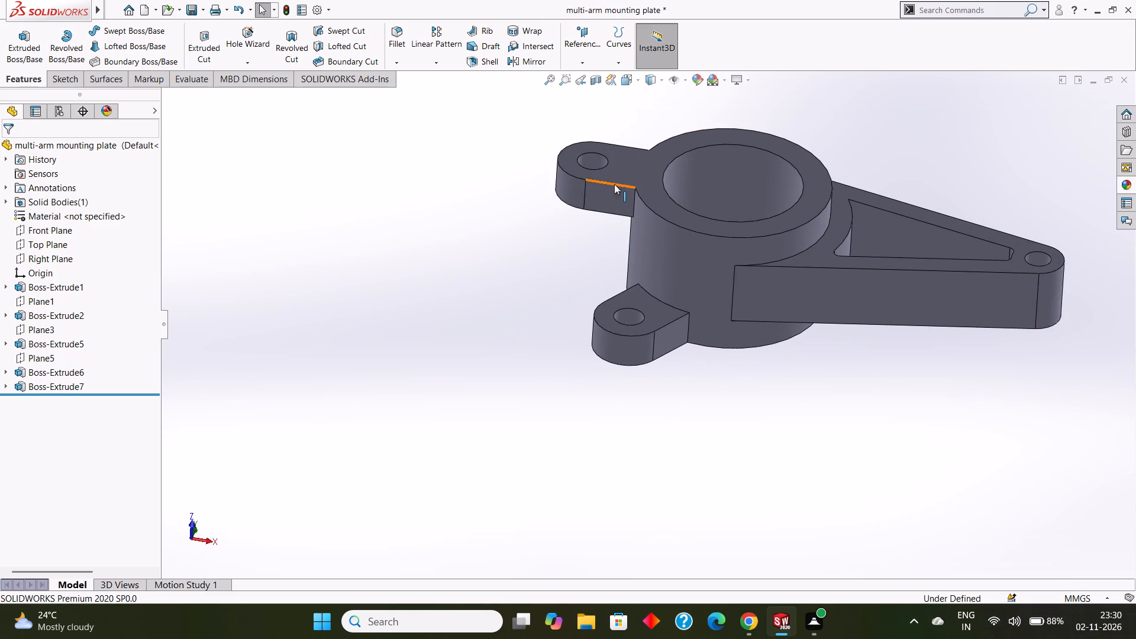
right_click(608, 190)
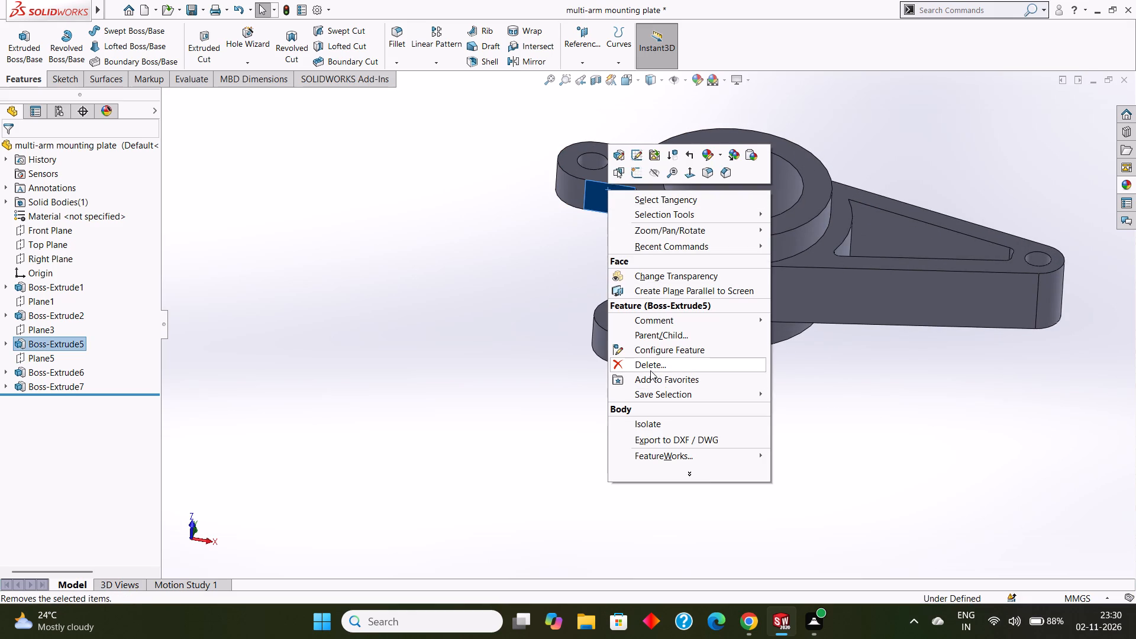
click(651, 368)
click(653, 230)
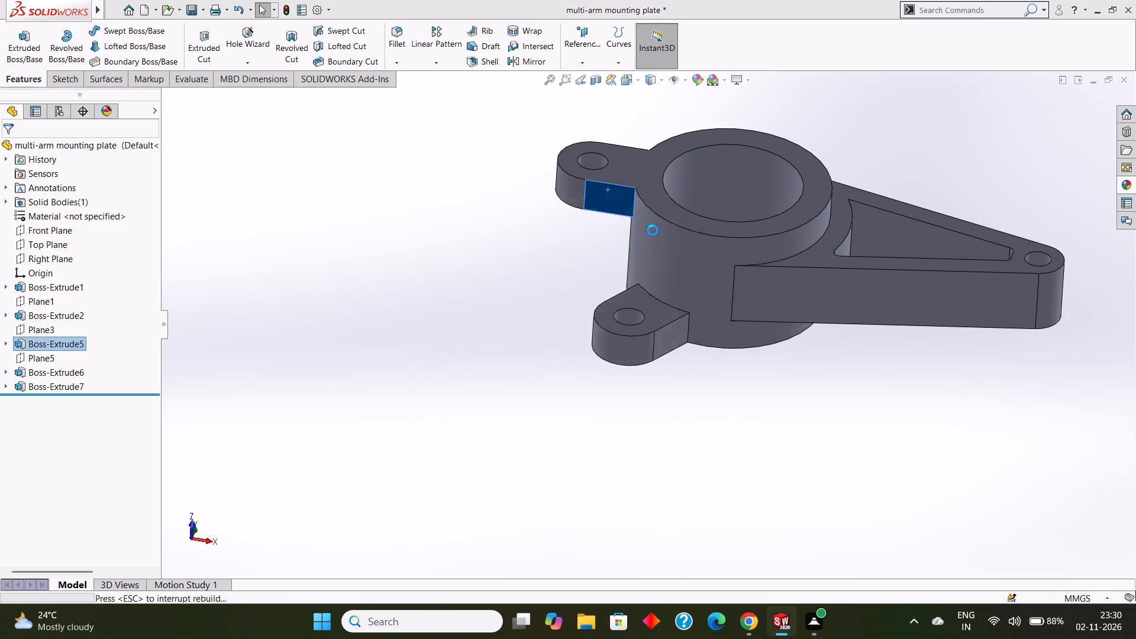
Delete the side lug's leftover profile sketch, Sketch8.
middle_drag(630, 196, 638, 312)
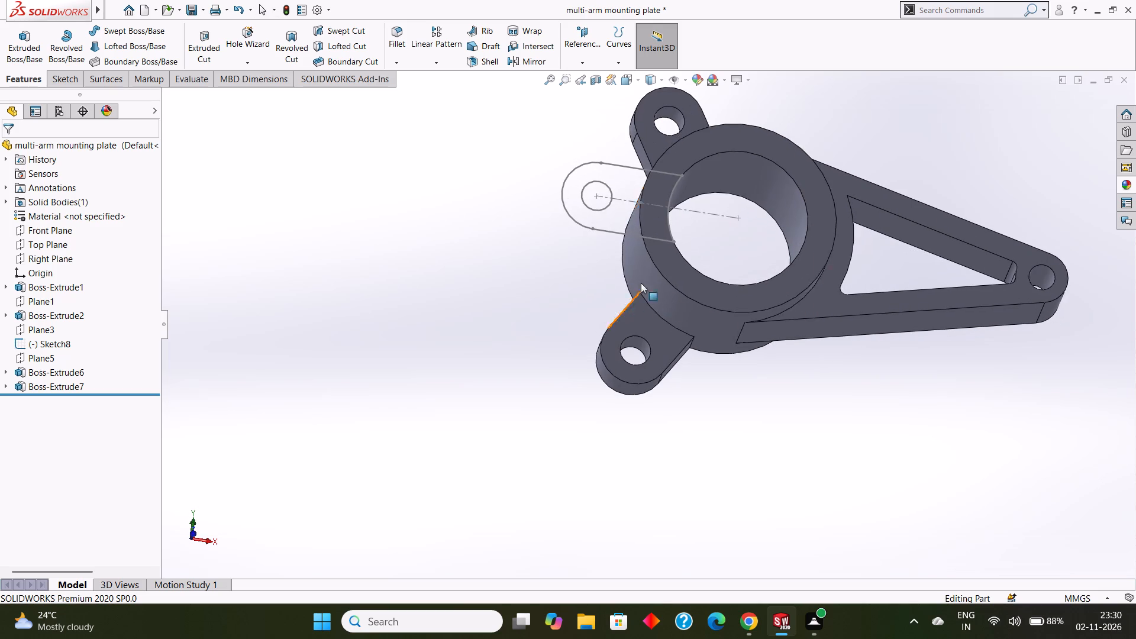
right_click(628, 167)
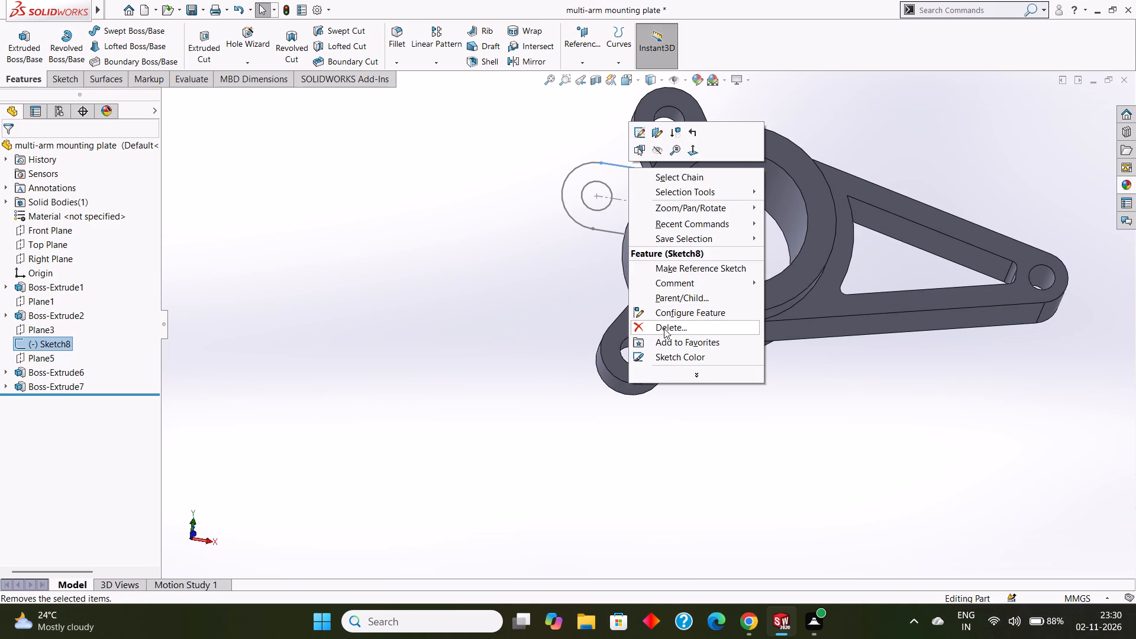
click(664, 328)
click(659, 226)
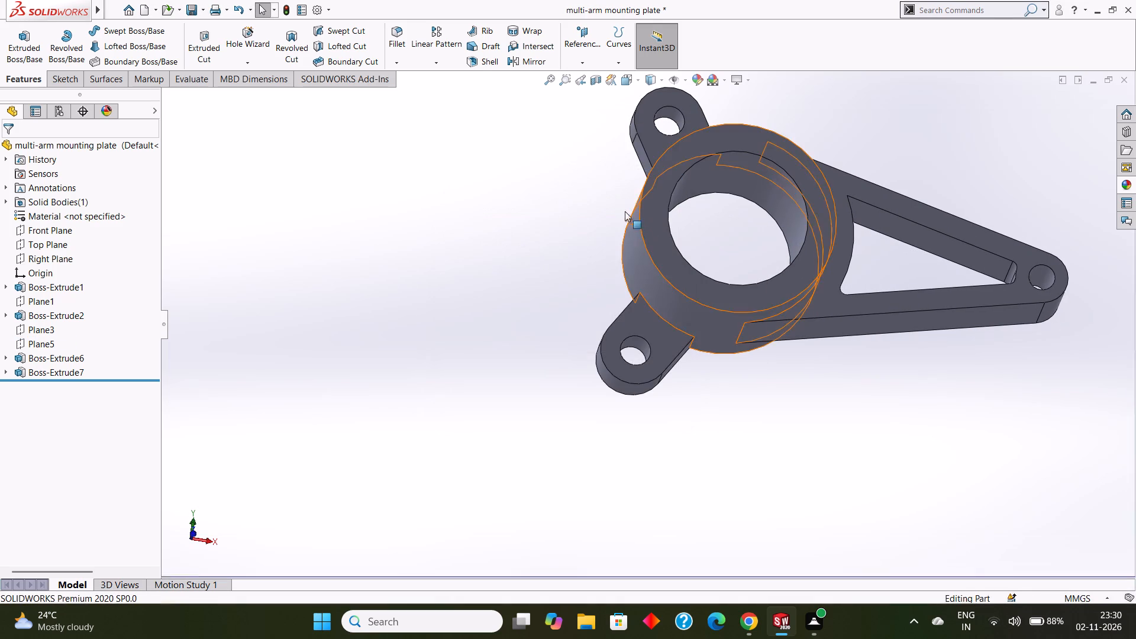
Create a reference plane offset 0 mm from the Top Plane.
middle_drag(553, 256, 557, 244)
scroll(554, 251, up, 2)
middle_drag(567, 271, 582, 238)
middle_click(583, 238)
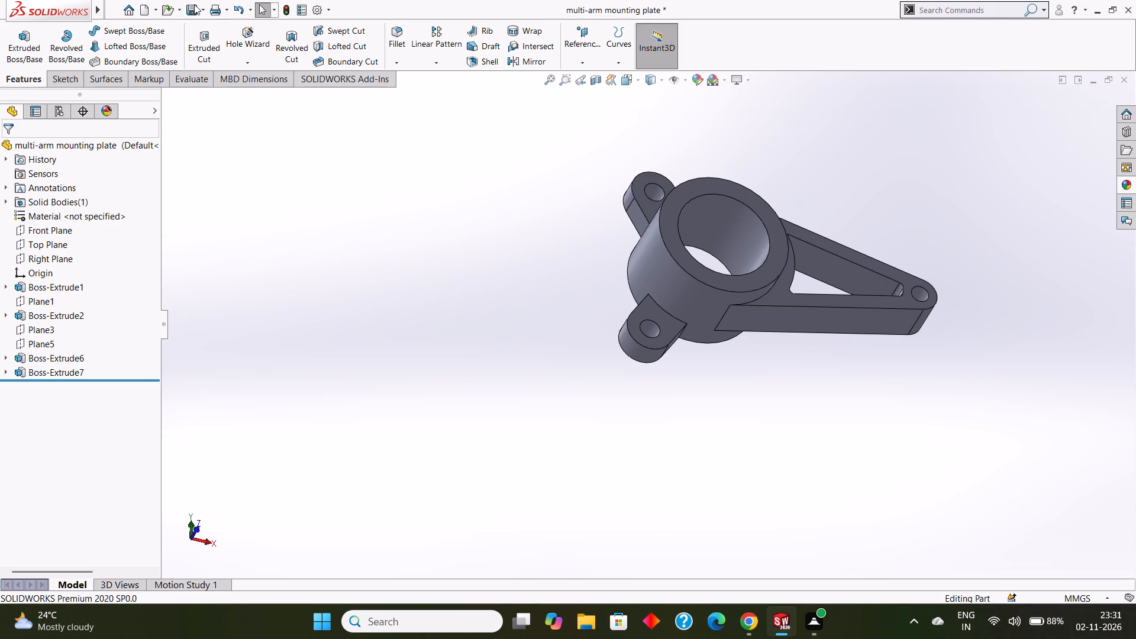
click(578, 62)
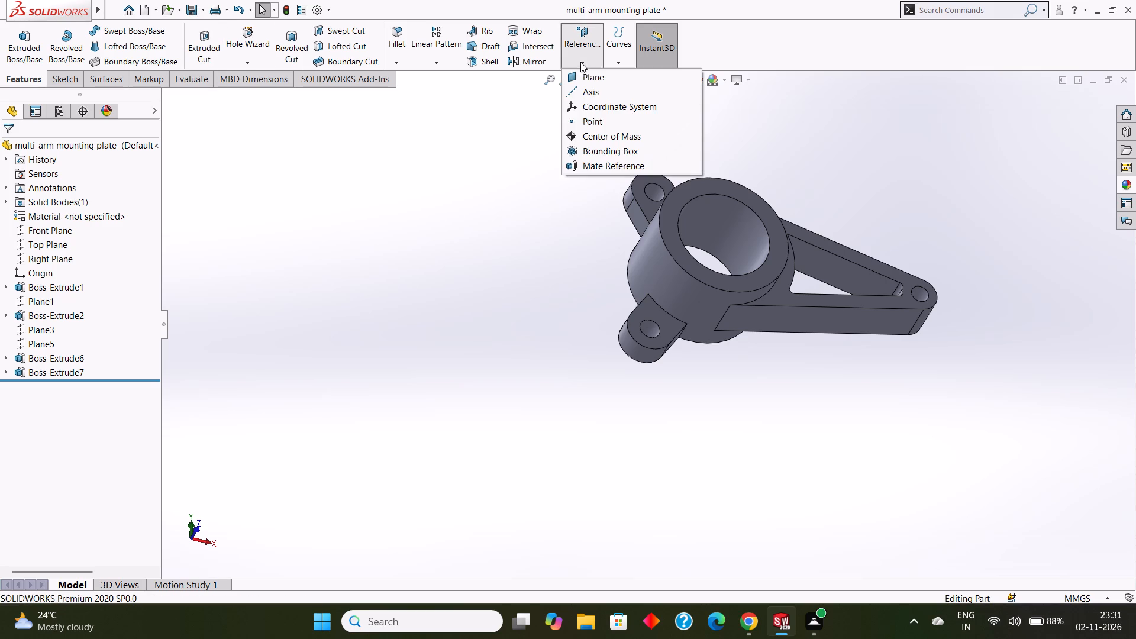
click(591, 72)
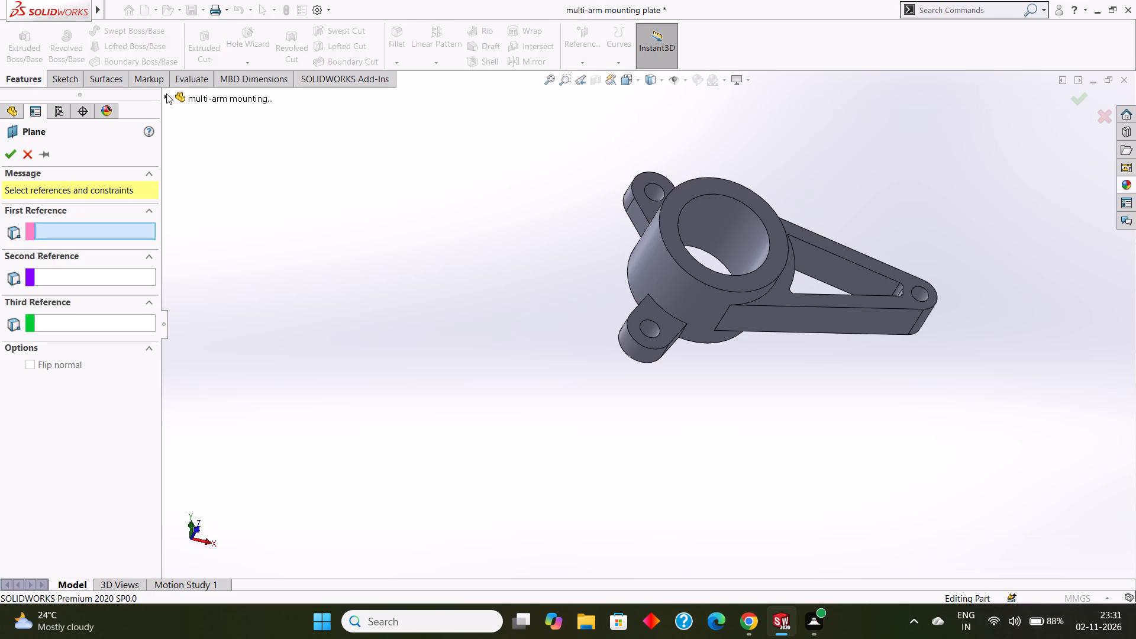
click(166, 93)
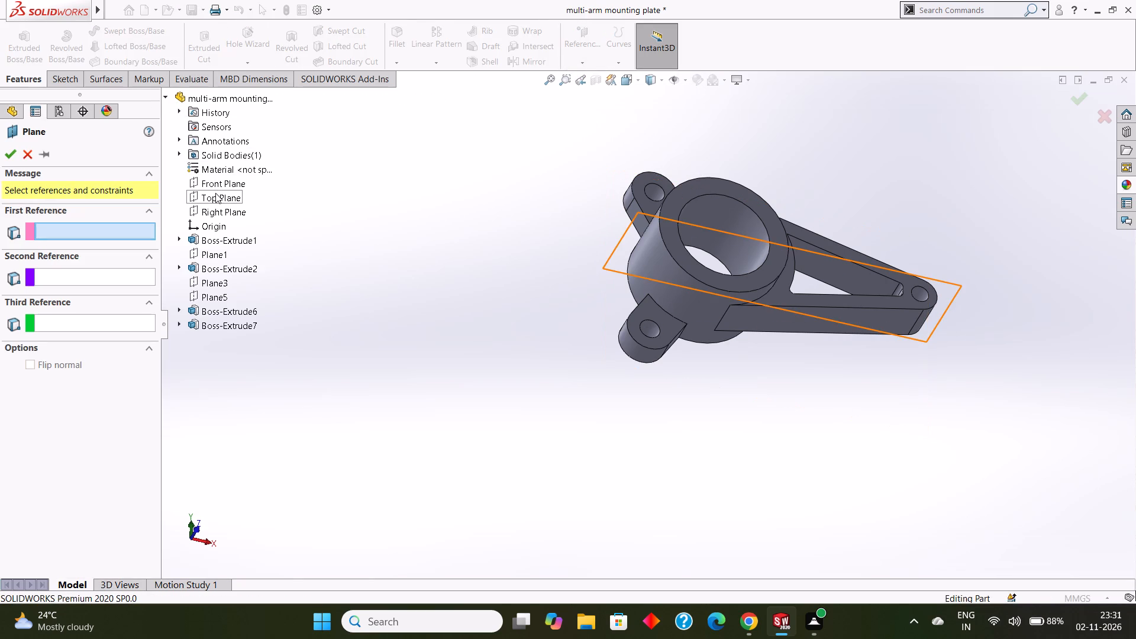
click(215, 197)
middle_drag(300, 264, 335, 179)
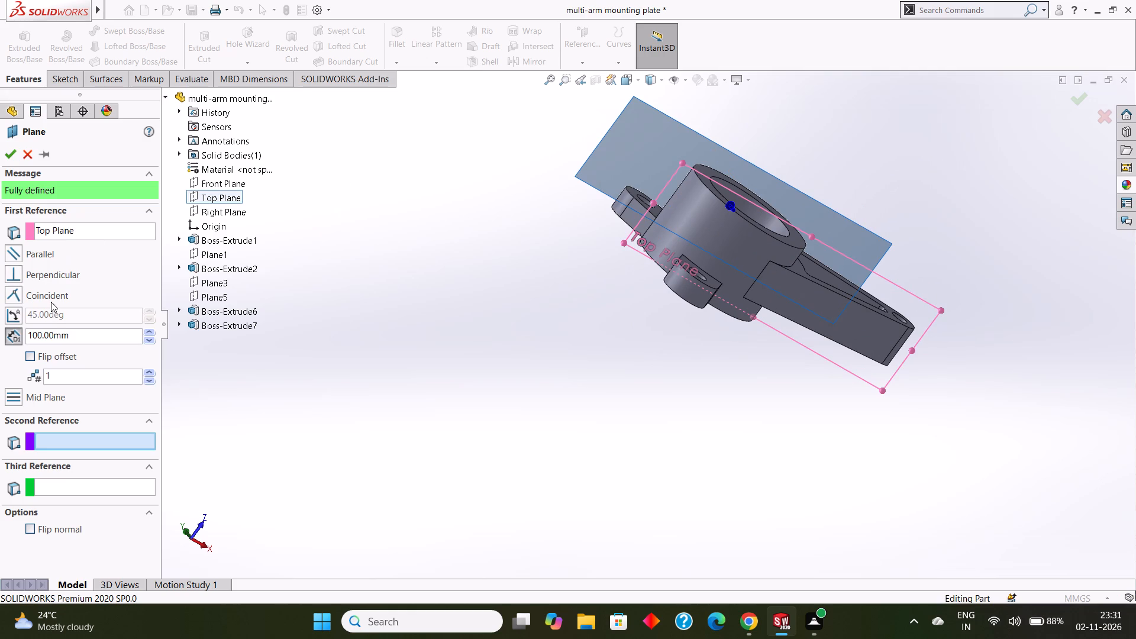
click(70, 333)
drag(104, 326, 22, 319)
click(90, 333)
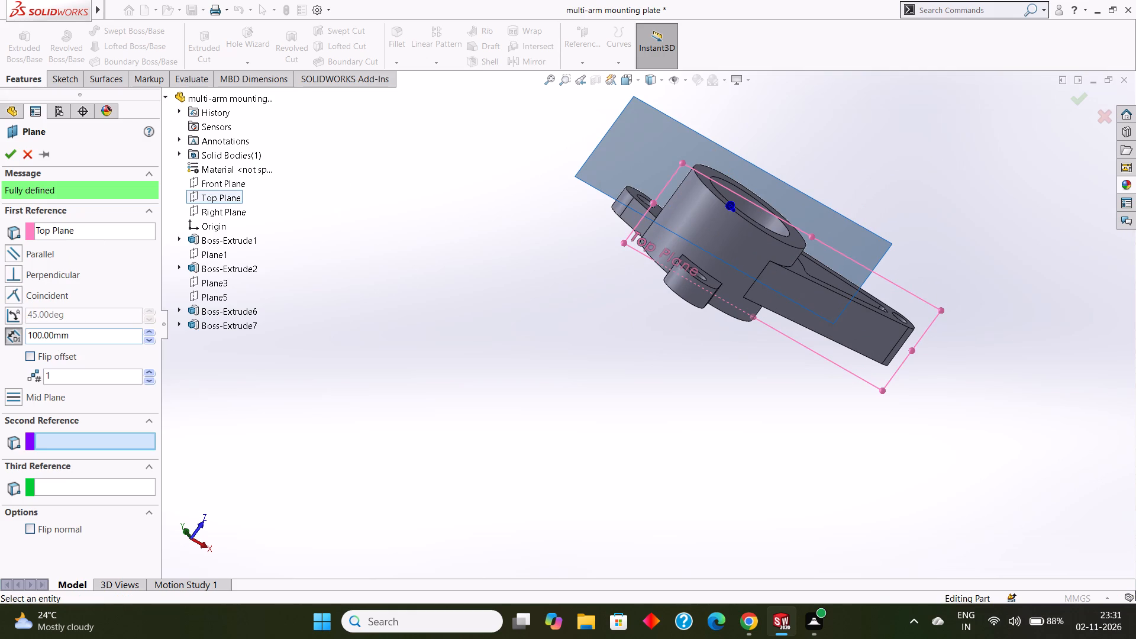
drag(89, 335, 19, 325)
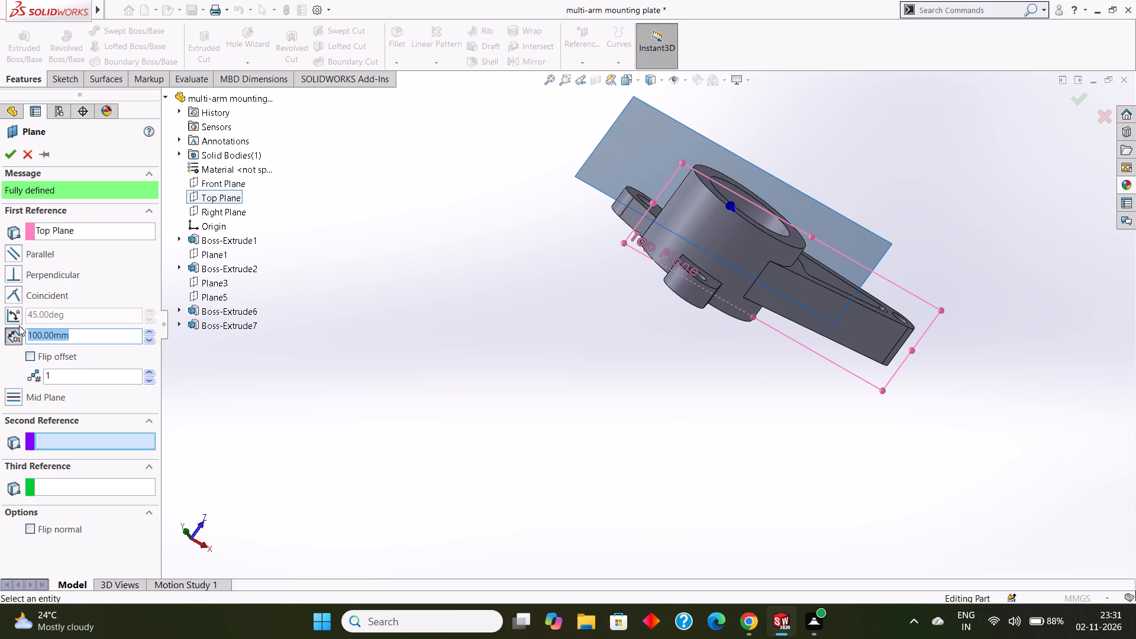
key(BackSpace)
key(0)
key(Return)
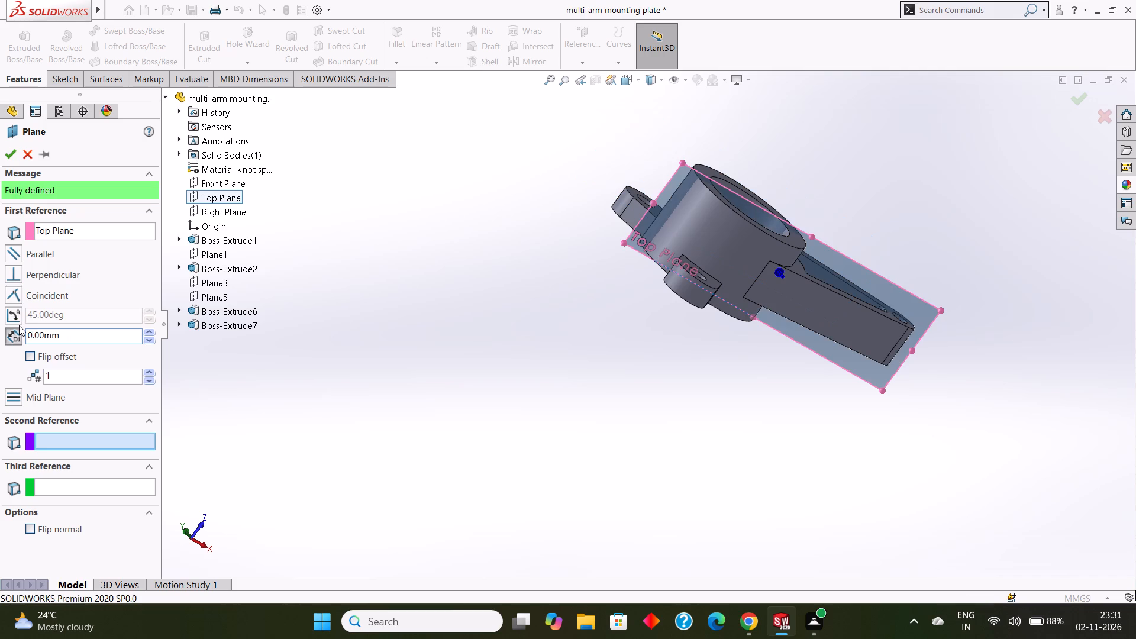
click(4, 157)
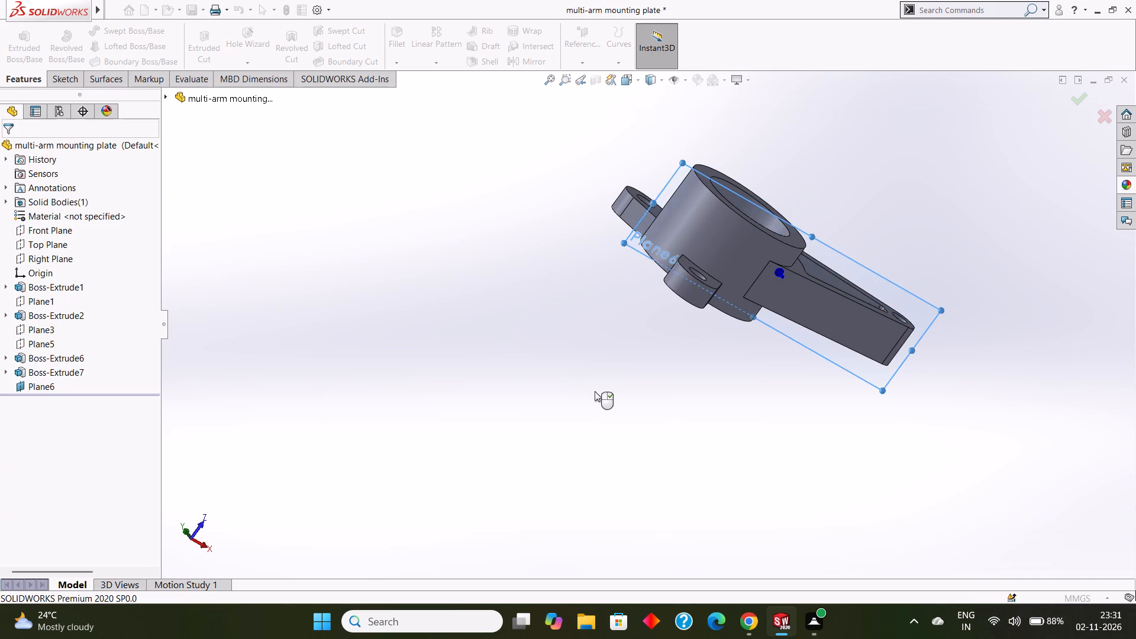
Start a sketch on the new reference plane through the cylinder and view it face-on.
middle_drag(595, 391, 573, 354)
scroll(580, 357, up, 1)
middle_drag(580, 357, 551, 349)
scroll(919, 344, down, 3)
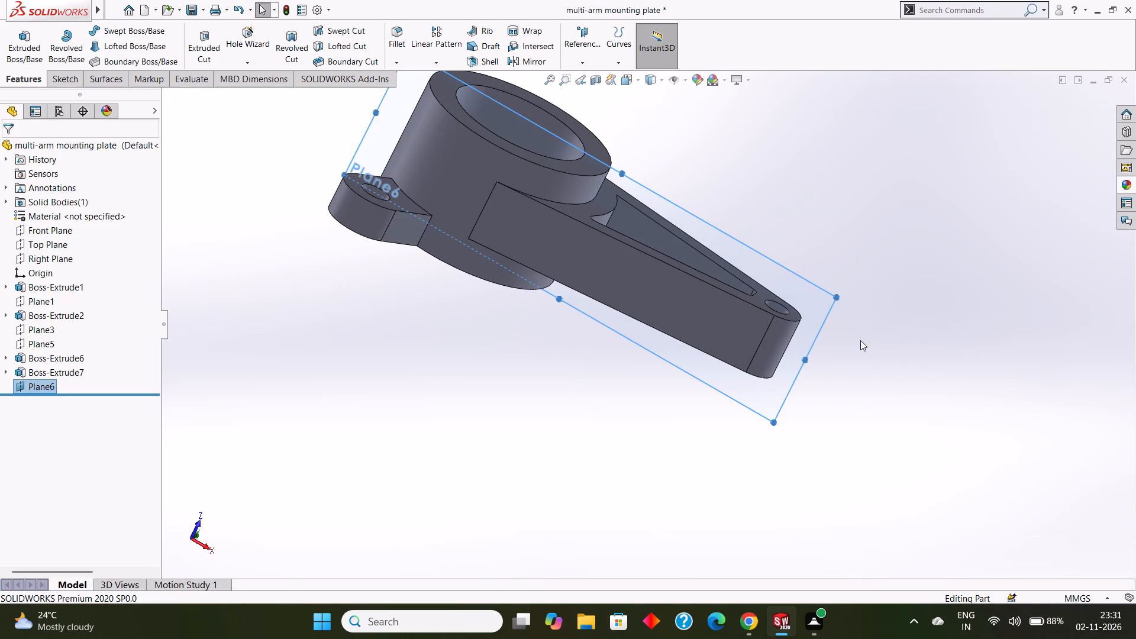
click(817, 296)
click(872, 262)
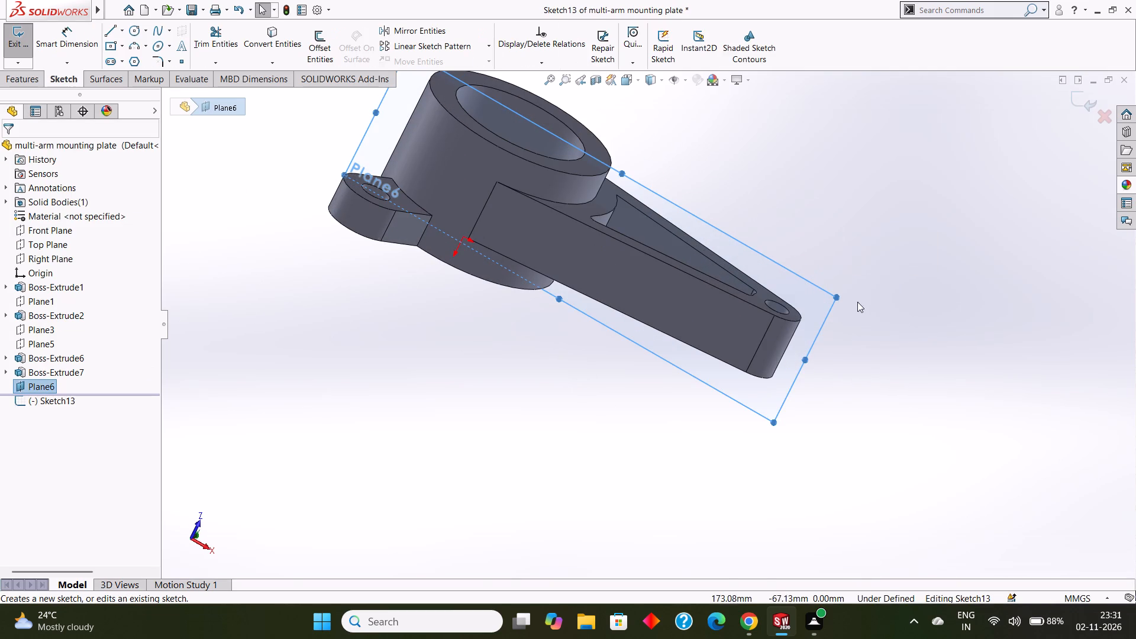
key(ctrl+8)
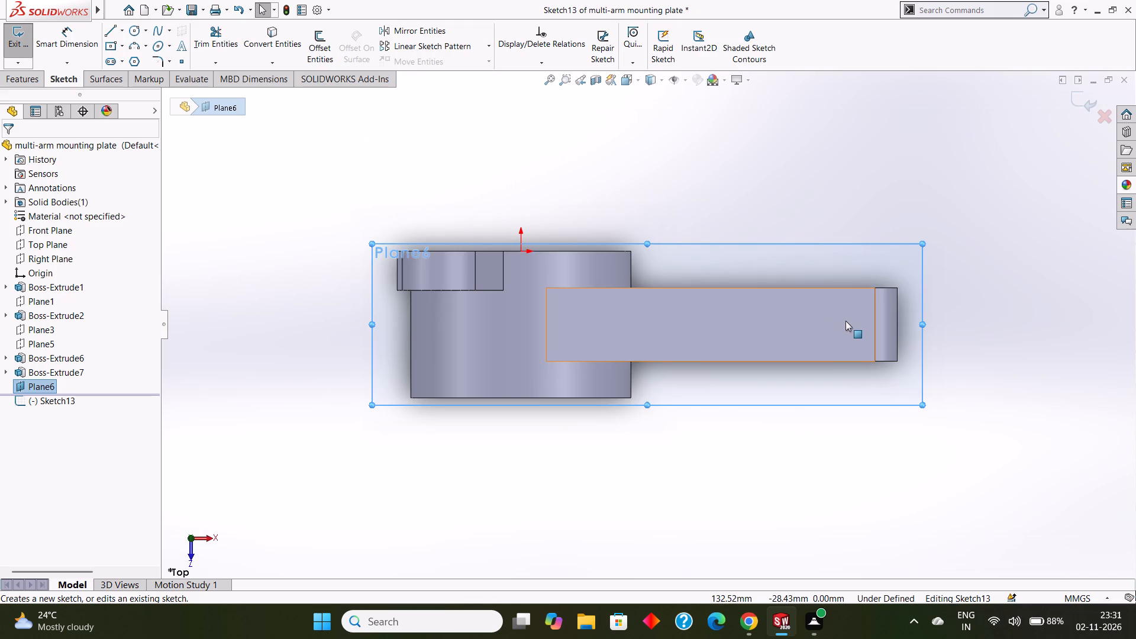
Examine how the 30° lugs line up with the cylinder's outer wall and end face, both face-on and tilted.
scroll(641, 311, down, 2)
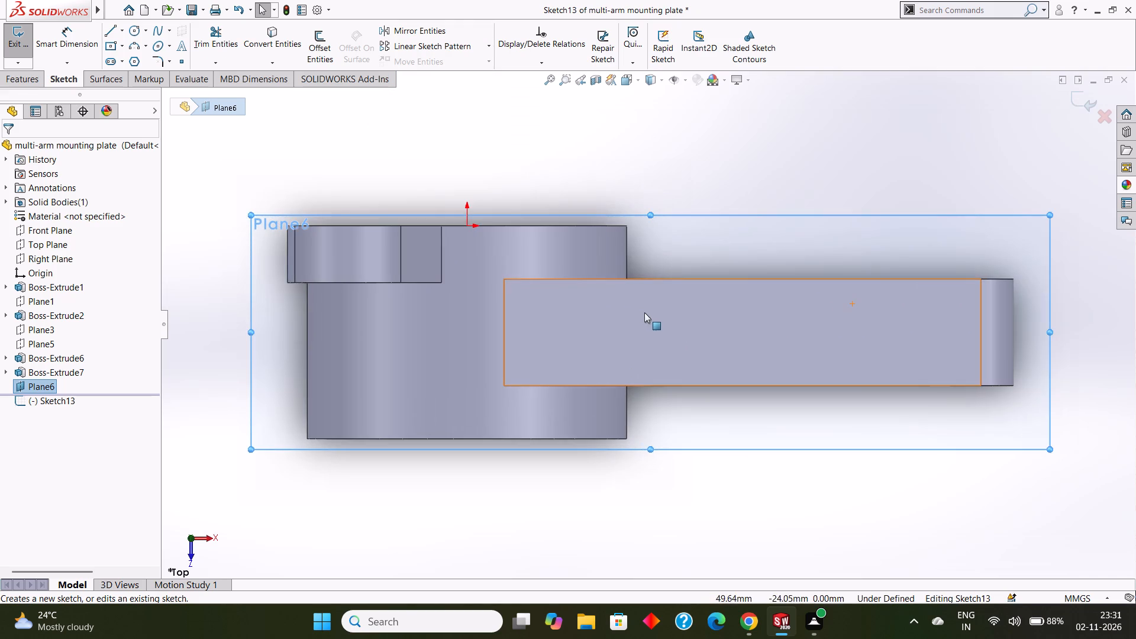
scroll(617, 338, up, 3)
scroll(667, 359, up, 1)
scroll(506, 349, down, 2)
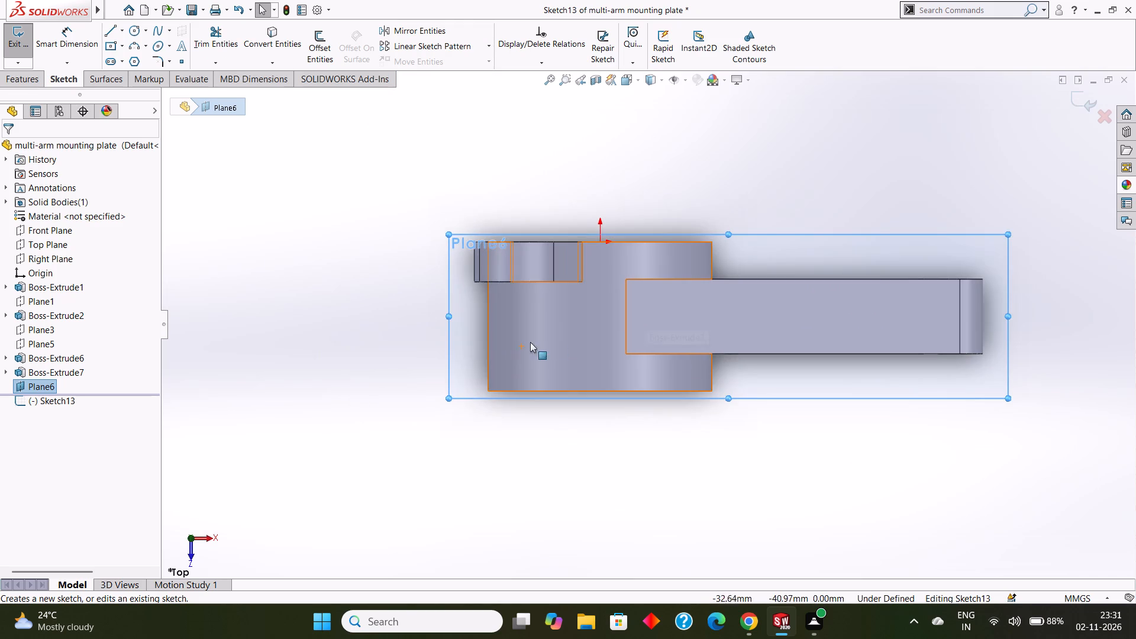
middle_drag(687, 319, 693, 352)
click(945, 238)
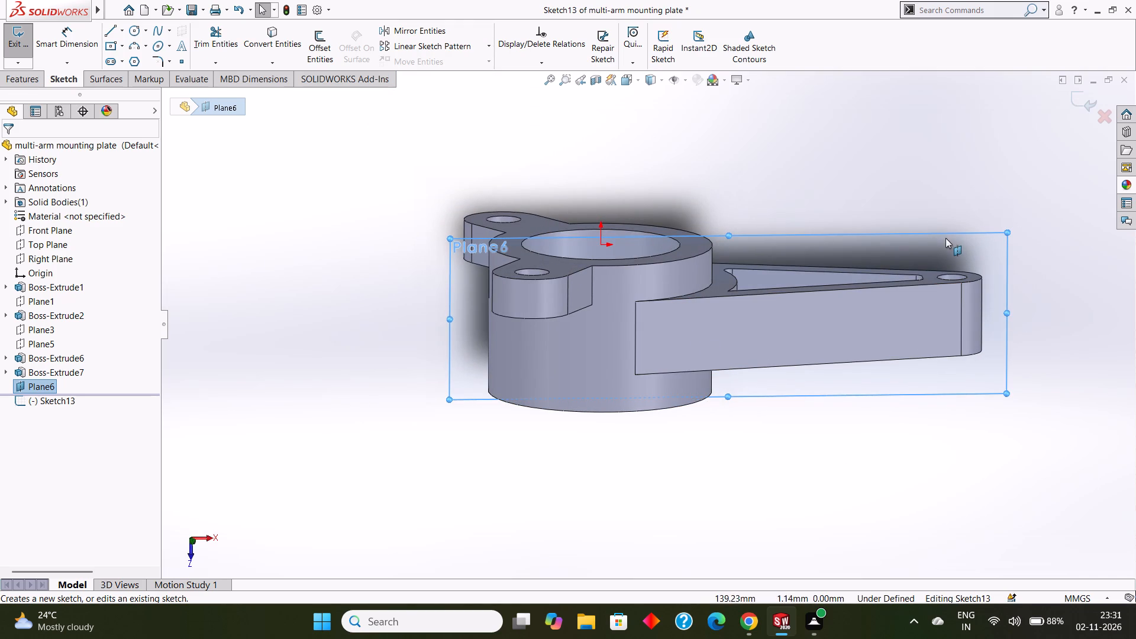
click(963, 244)
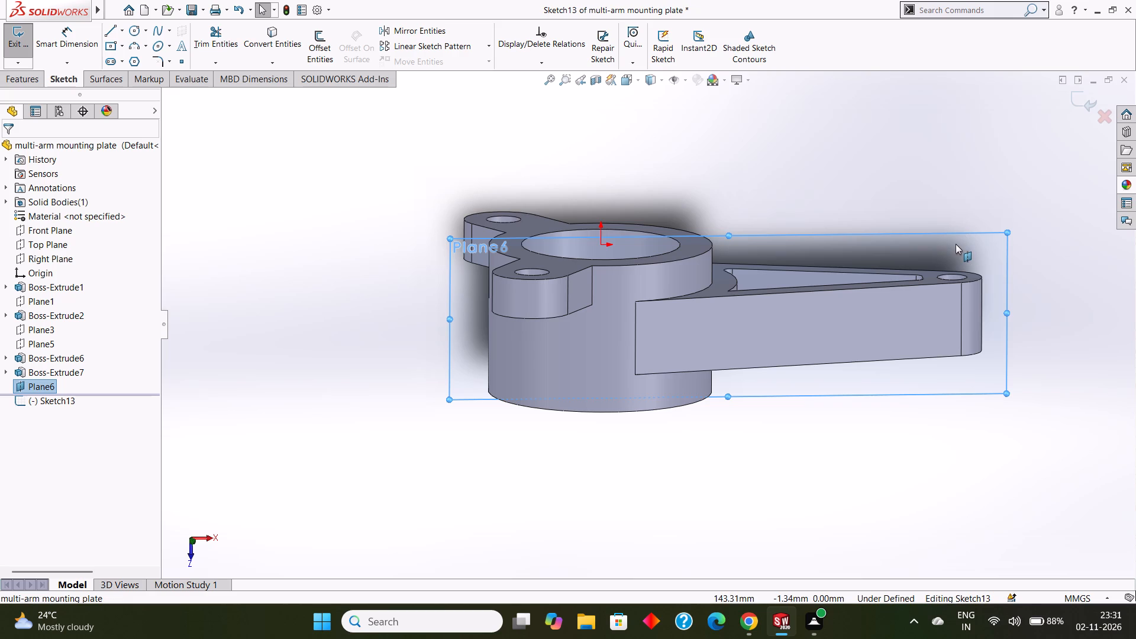
key(ctrl+8)
scroll(516, 325, up, 3)
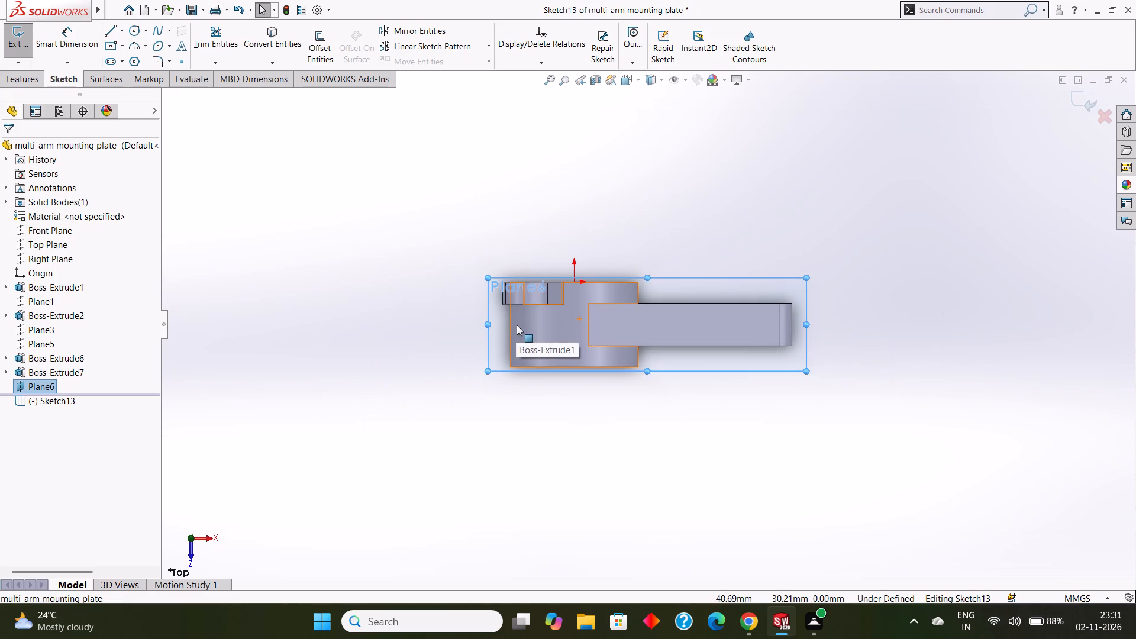
scroll(517, 325, down, 3)
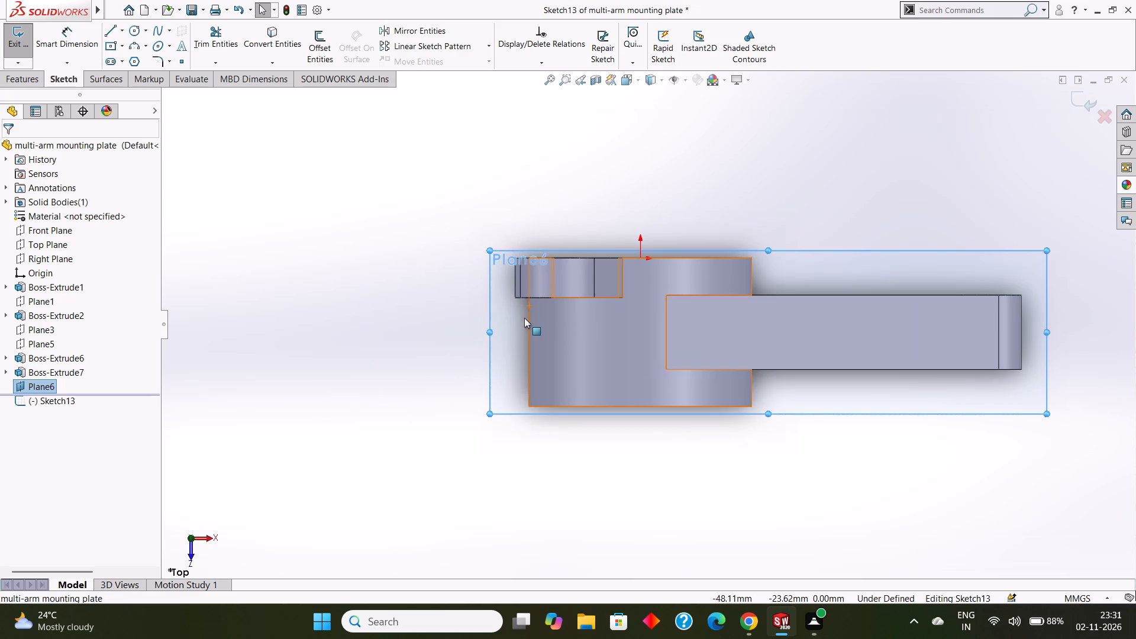
scroll(536, 298, down, 2)
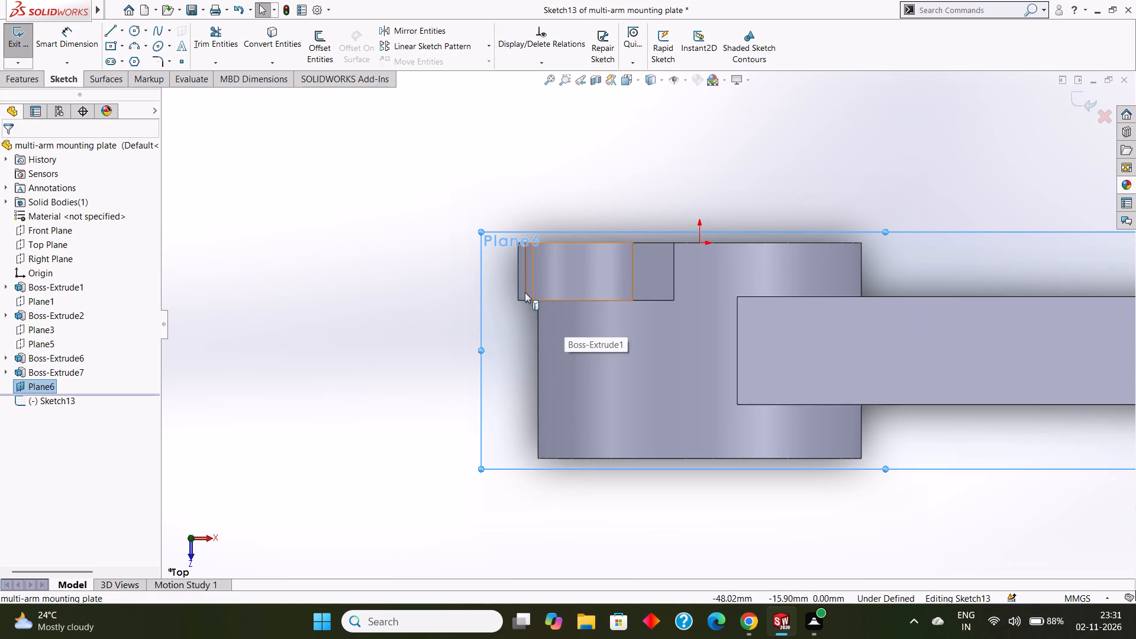
middle_drag(533, 248, 548, 300)
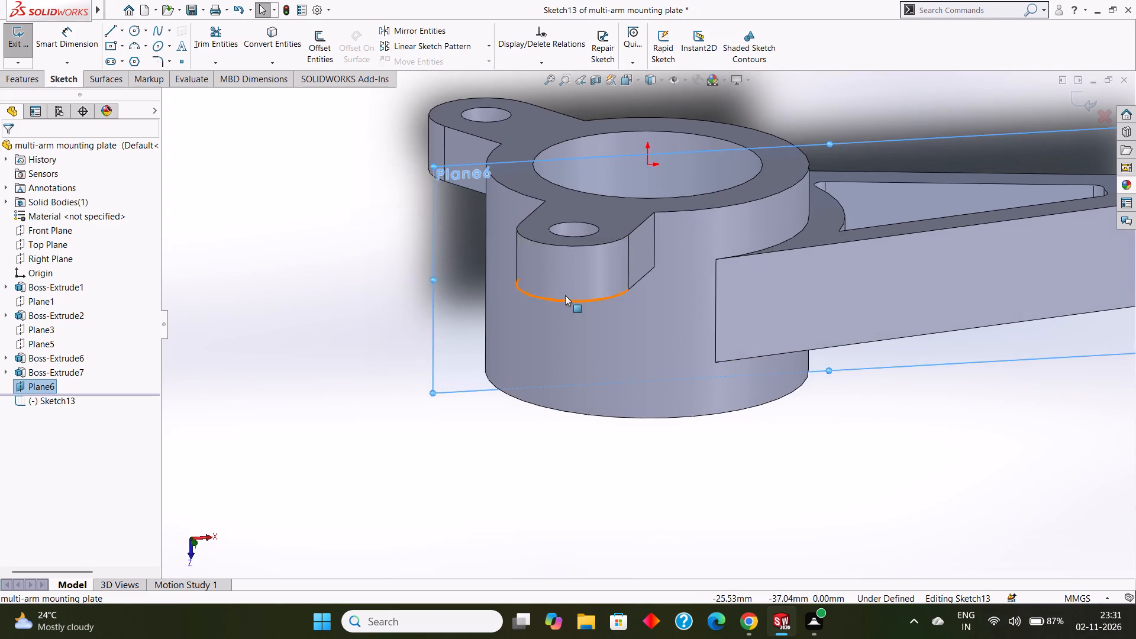
scroll(566, 295, up, 2)
click(890, 198)
click(893, 195)
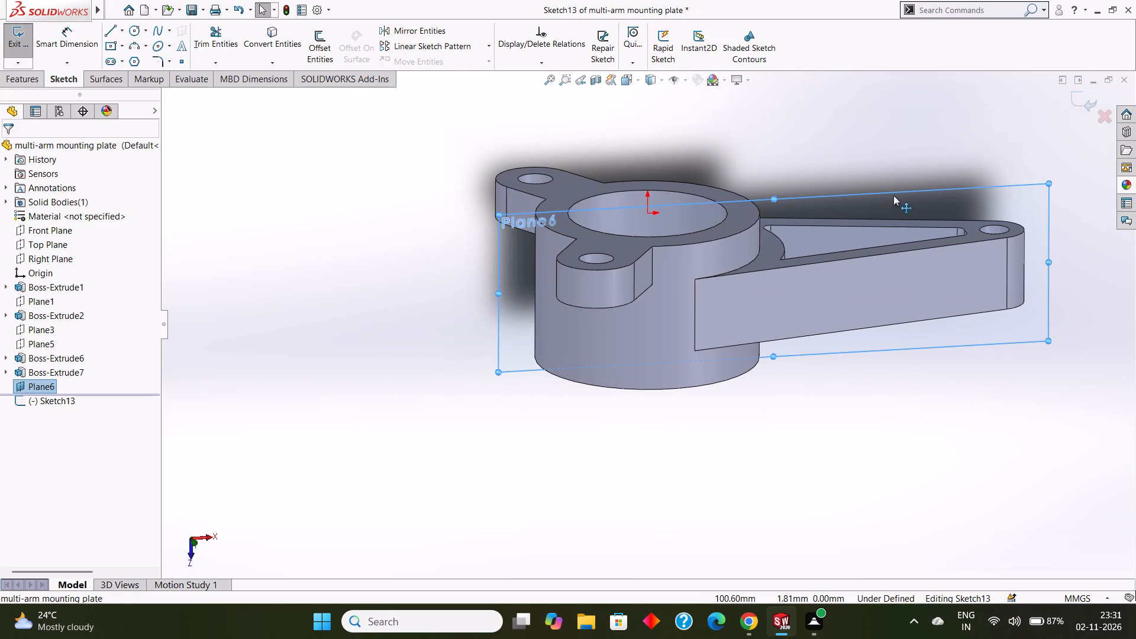
key(ctrl+8)
scroll(546, 256, up, 2)
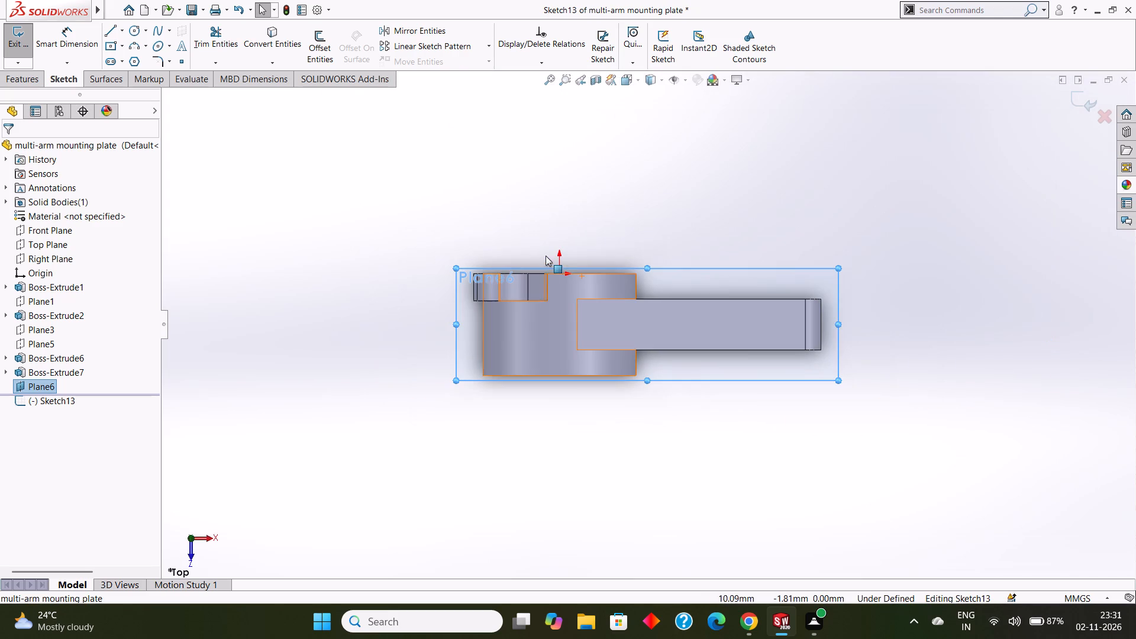
Sketch a vertical line about 16 mm long on the cylinder's outer edge opposite the arm, from the lugs' underside to the end face.
click(115, 27)
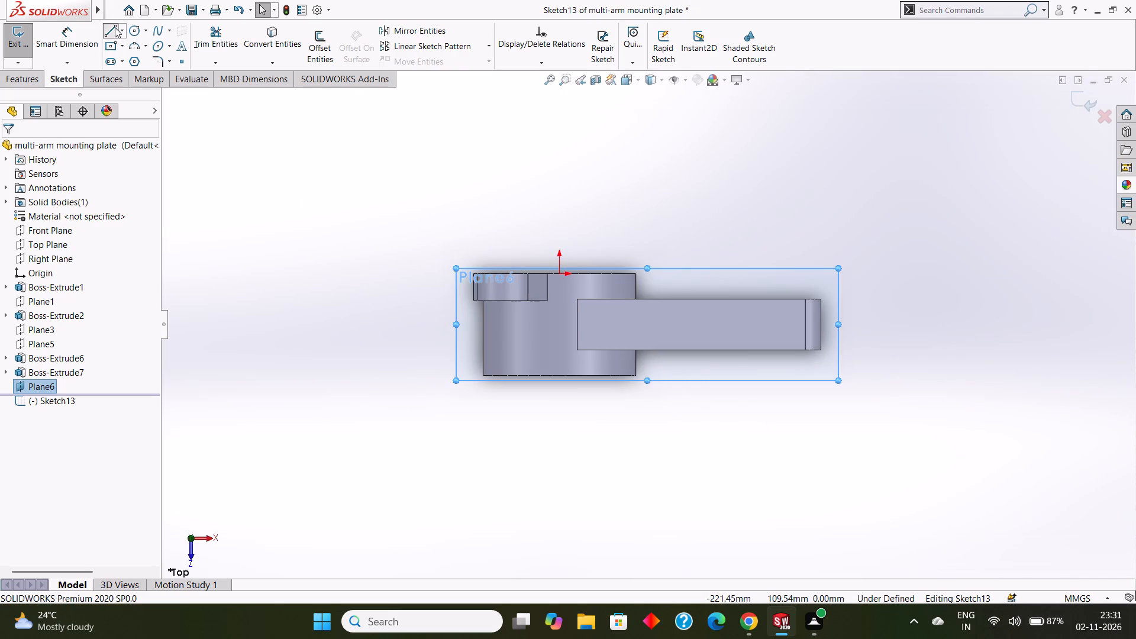
scroll(469, 280, down, 2)
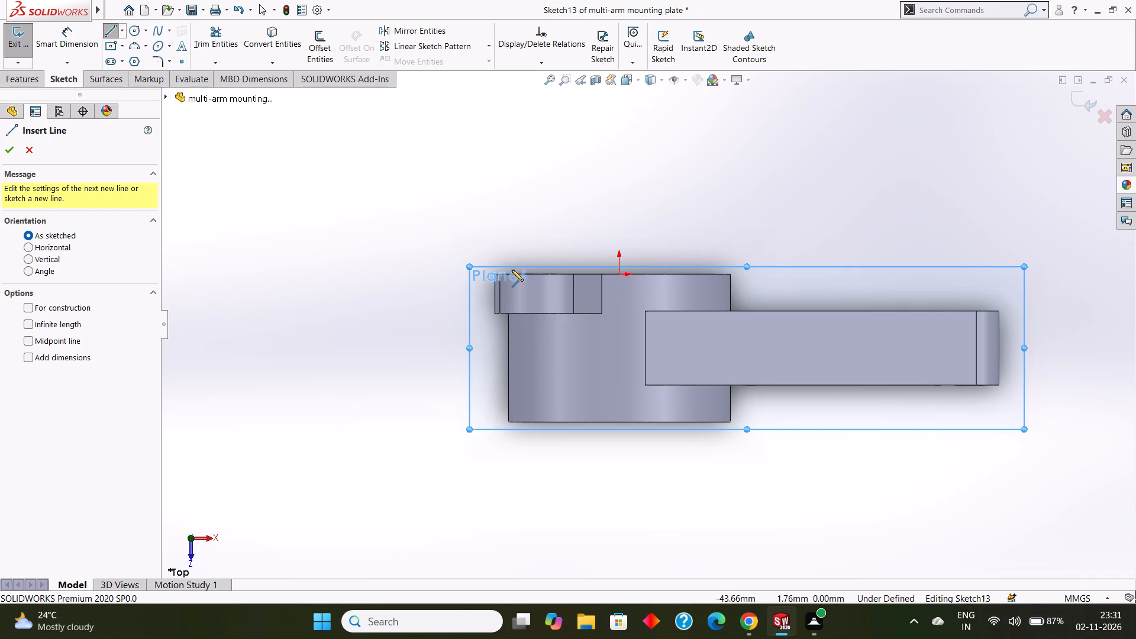
scroll(512, 282, down, 4)
scroll(572, 306, down, 2)
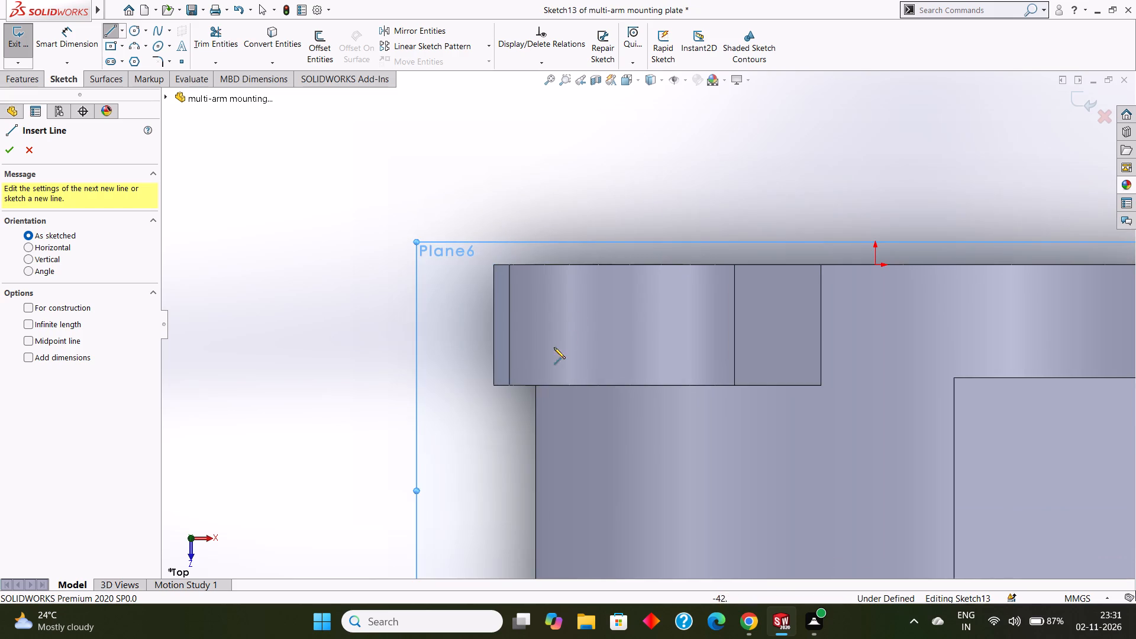
click(537, 386)
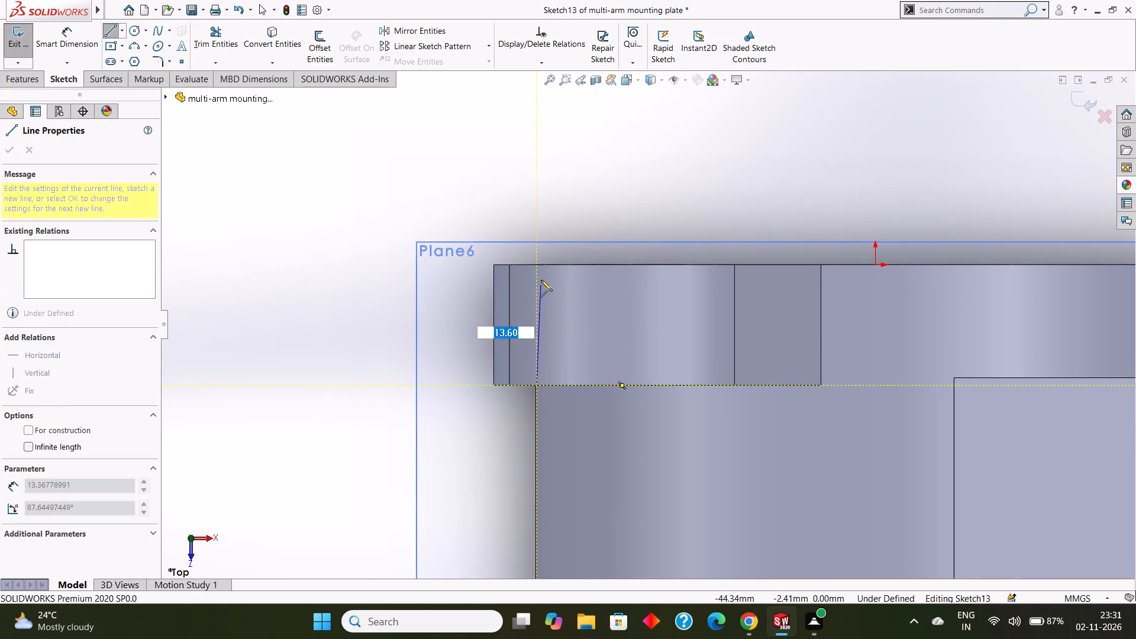
click(535, 262)
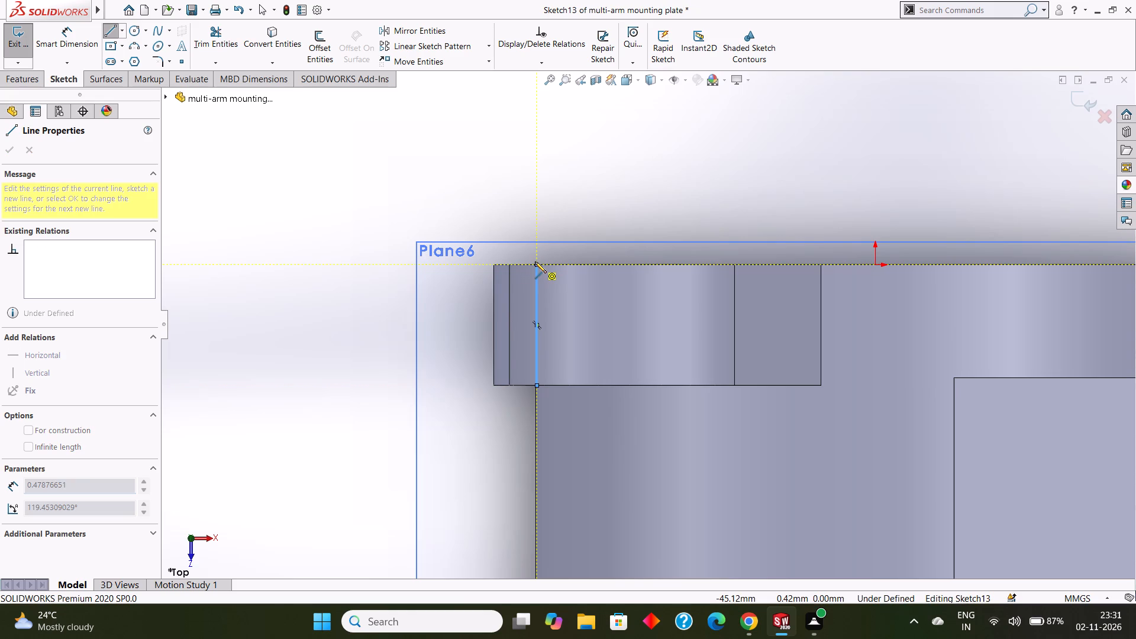
key(Escape)
key(Escape)
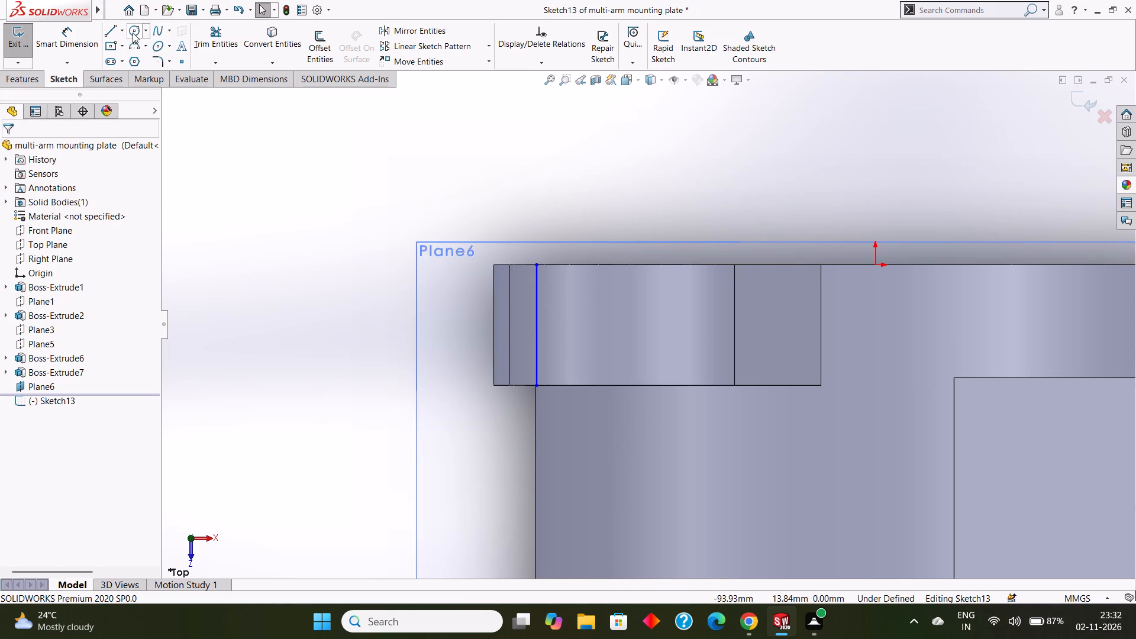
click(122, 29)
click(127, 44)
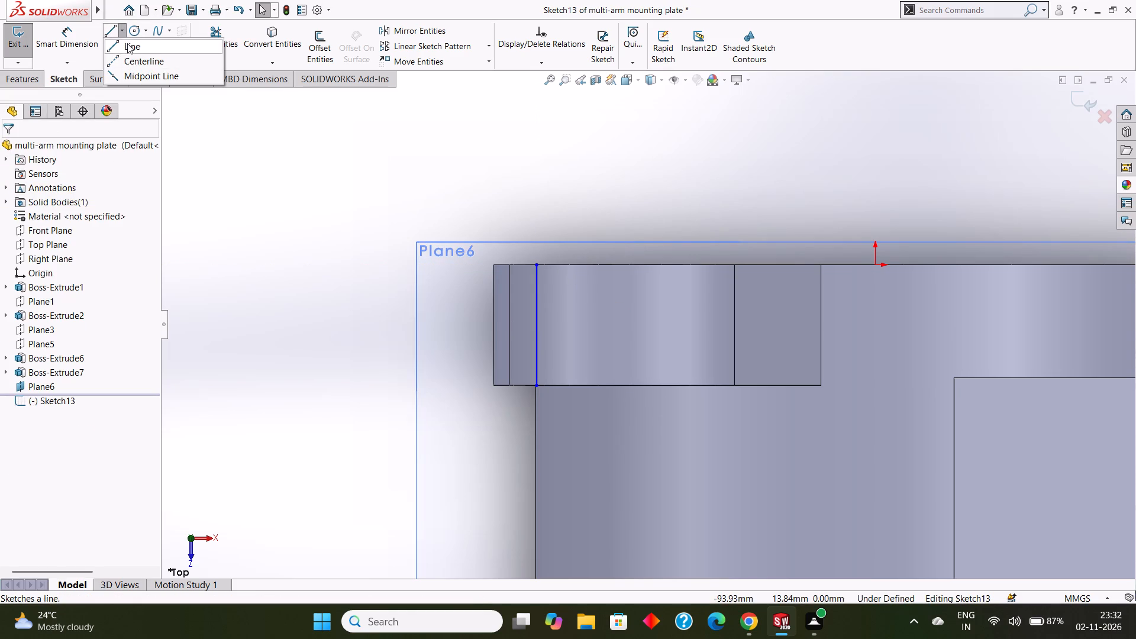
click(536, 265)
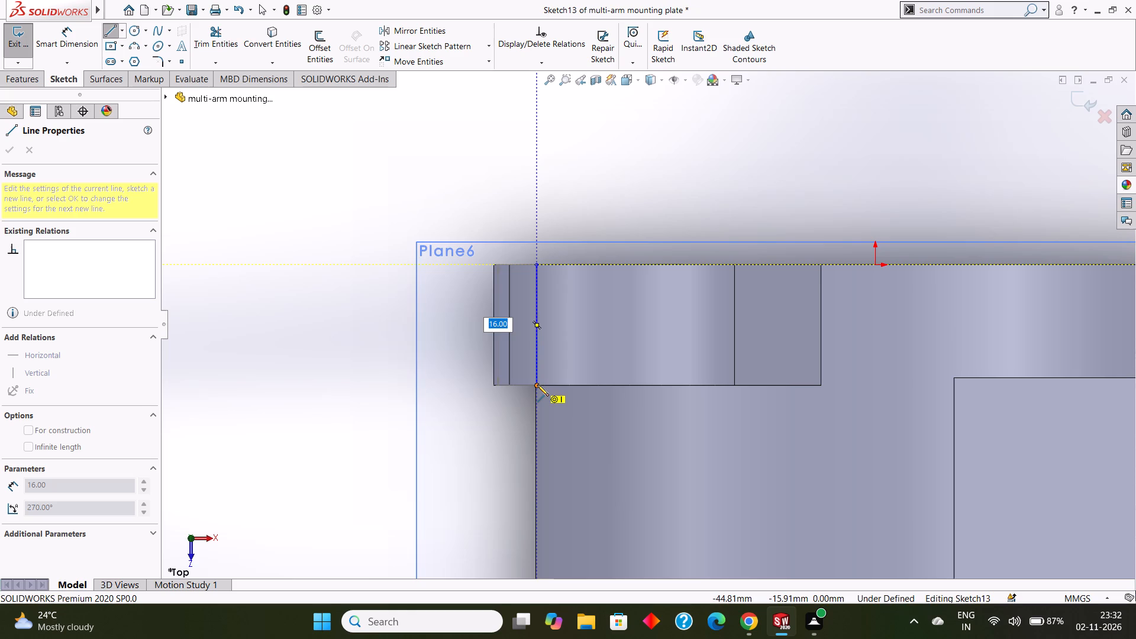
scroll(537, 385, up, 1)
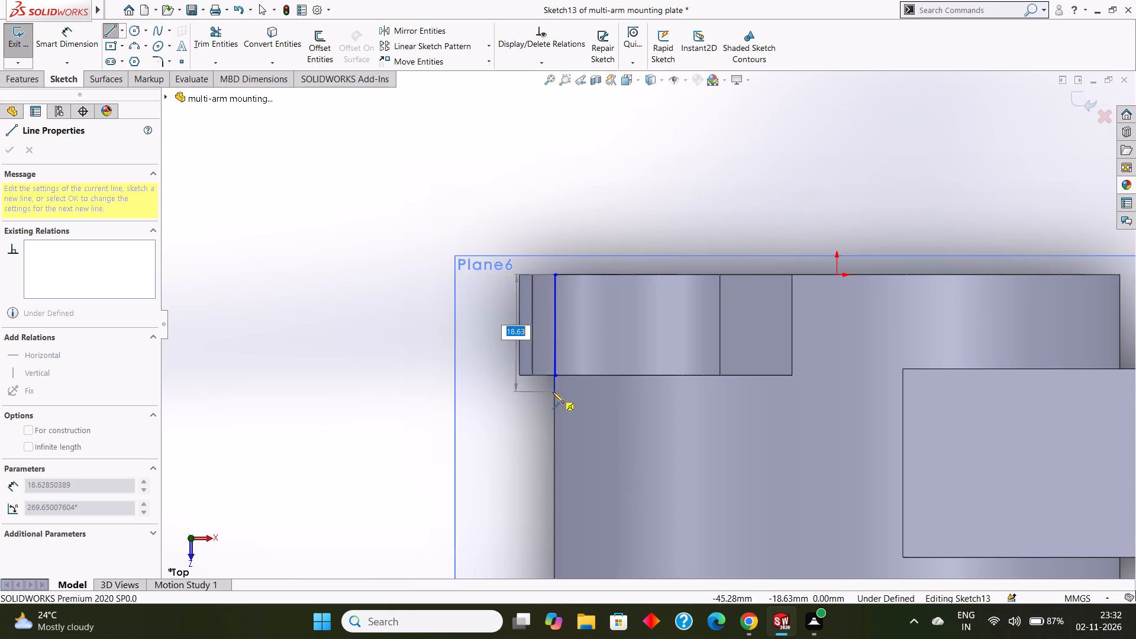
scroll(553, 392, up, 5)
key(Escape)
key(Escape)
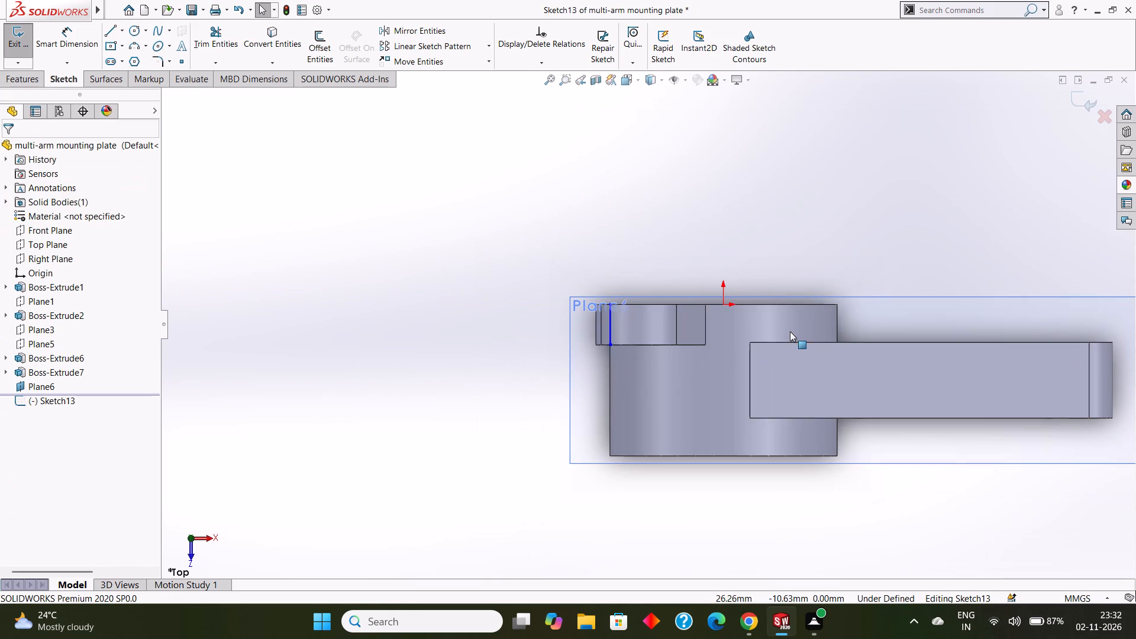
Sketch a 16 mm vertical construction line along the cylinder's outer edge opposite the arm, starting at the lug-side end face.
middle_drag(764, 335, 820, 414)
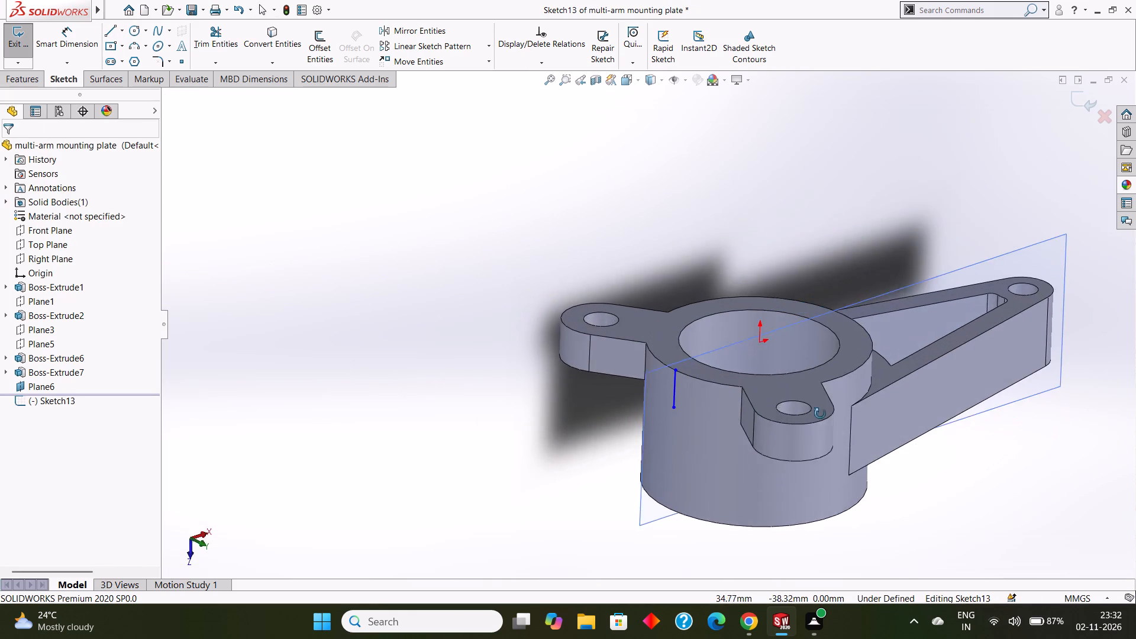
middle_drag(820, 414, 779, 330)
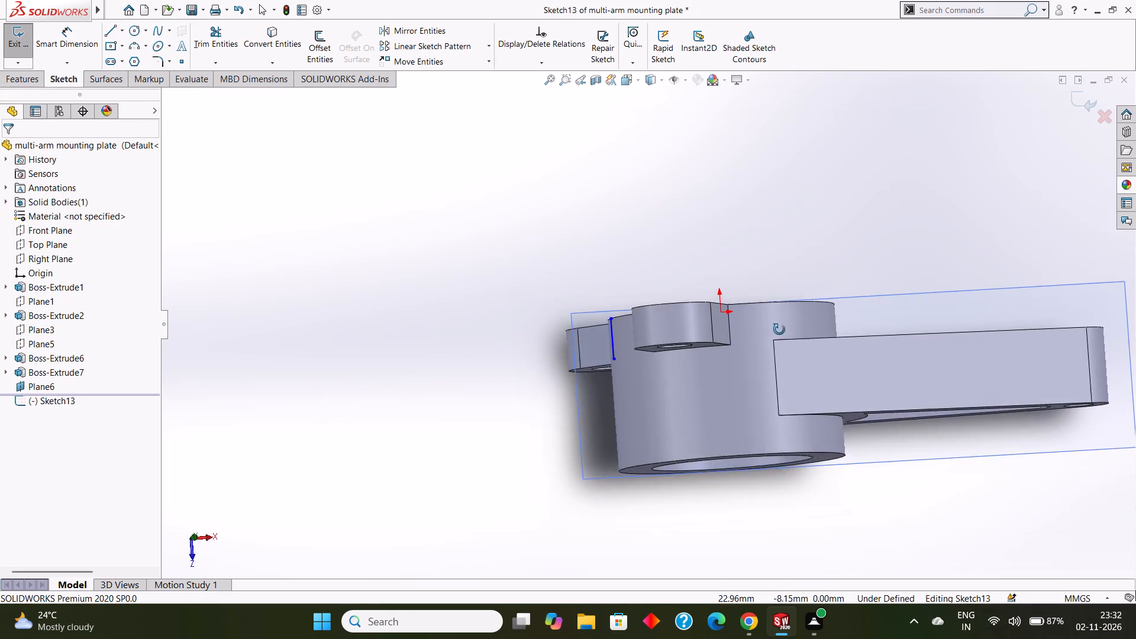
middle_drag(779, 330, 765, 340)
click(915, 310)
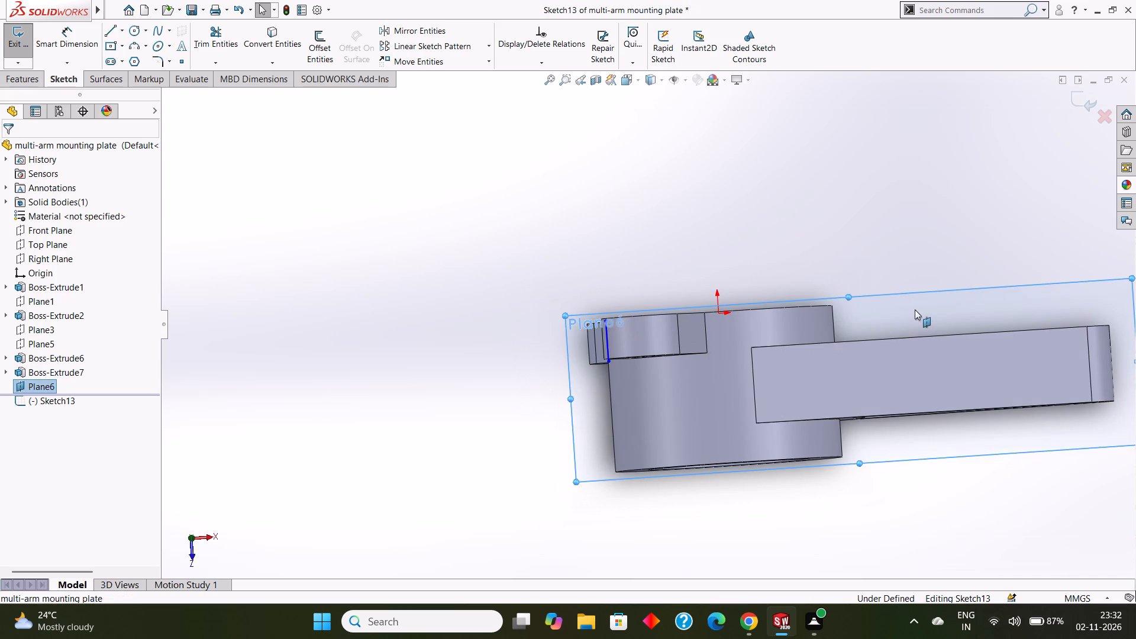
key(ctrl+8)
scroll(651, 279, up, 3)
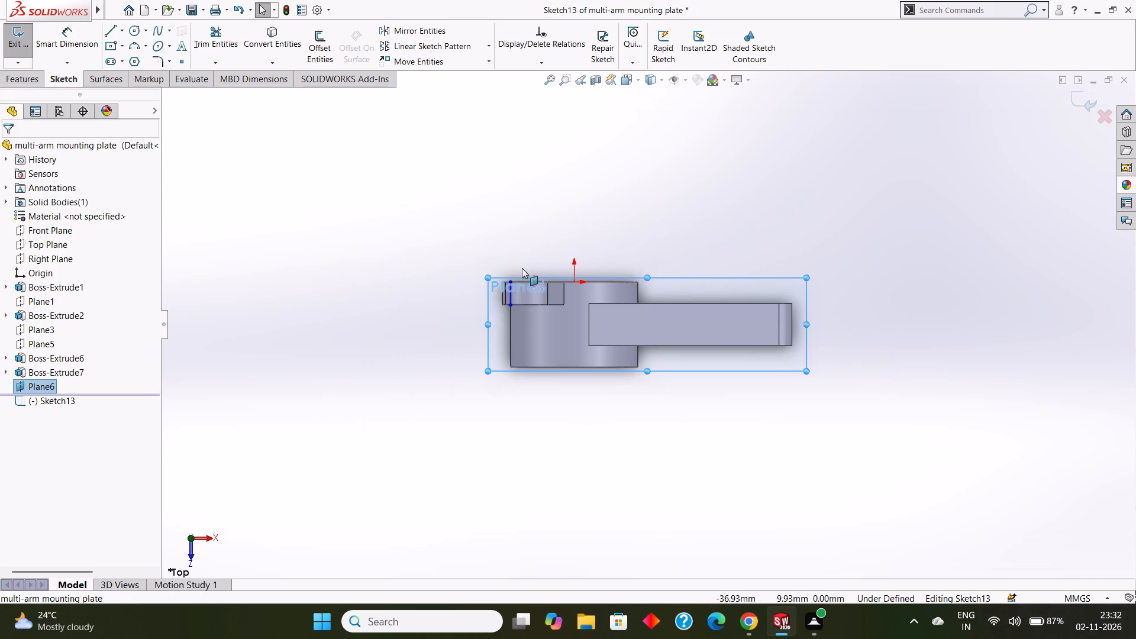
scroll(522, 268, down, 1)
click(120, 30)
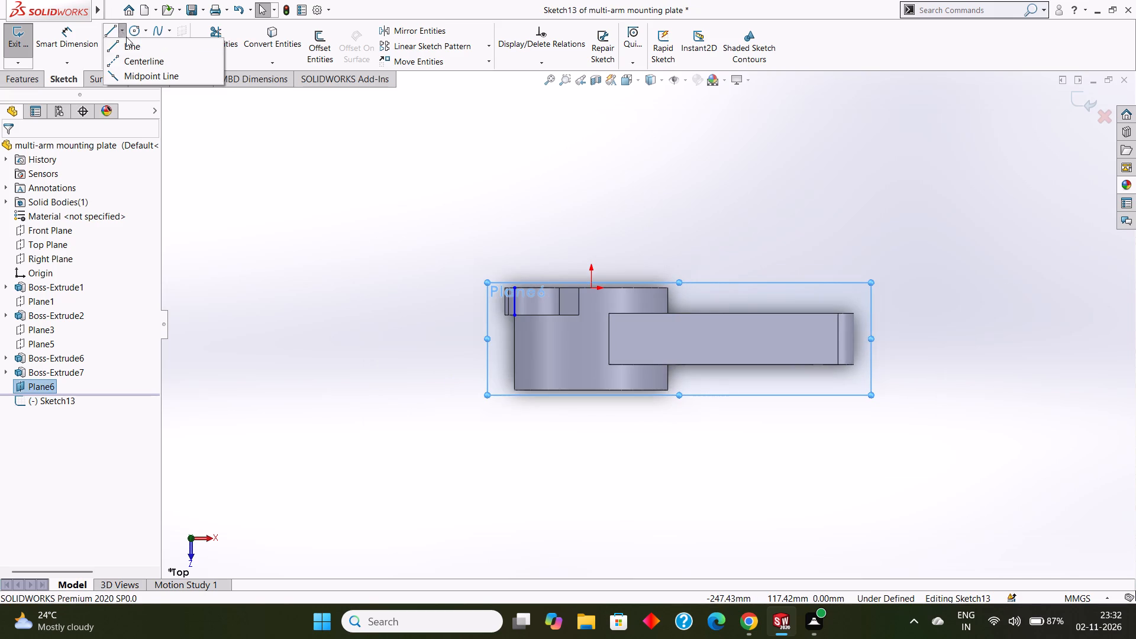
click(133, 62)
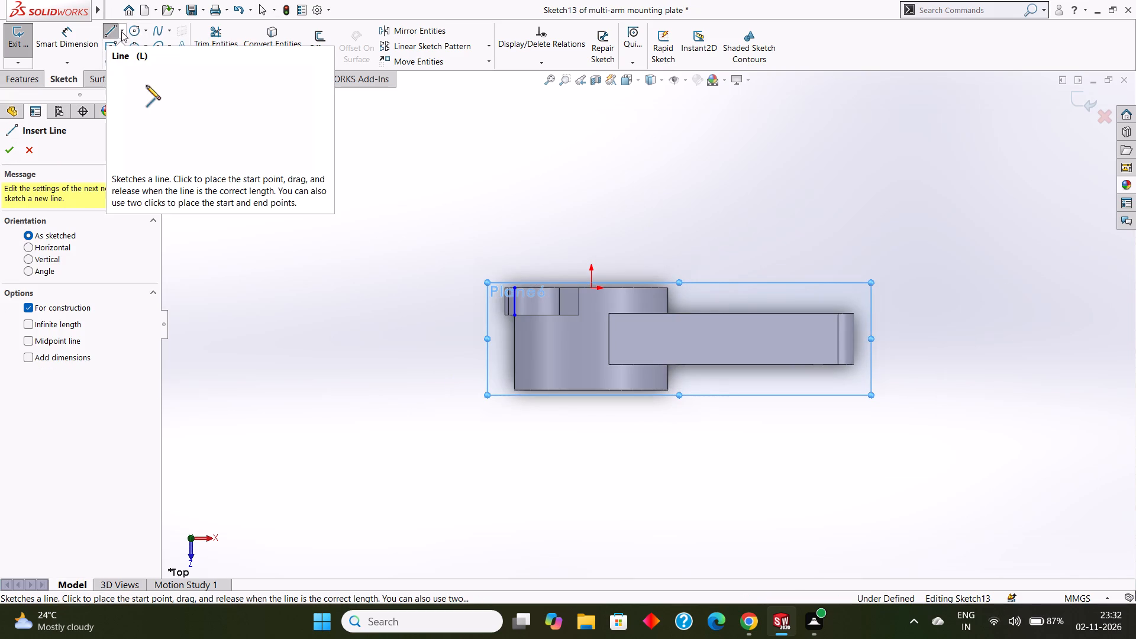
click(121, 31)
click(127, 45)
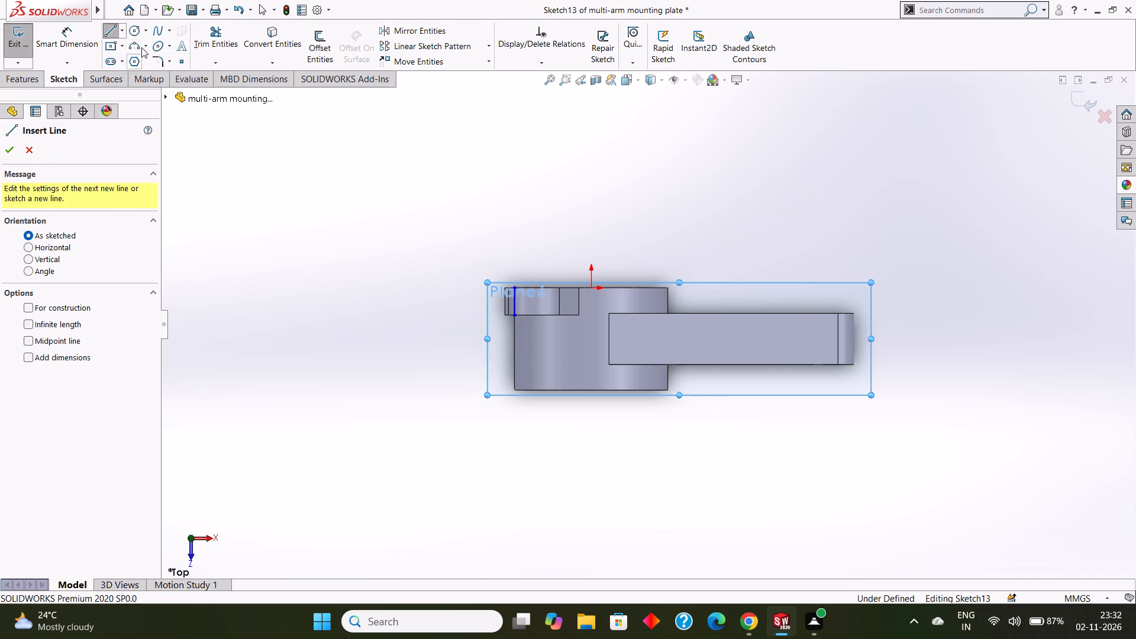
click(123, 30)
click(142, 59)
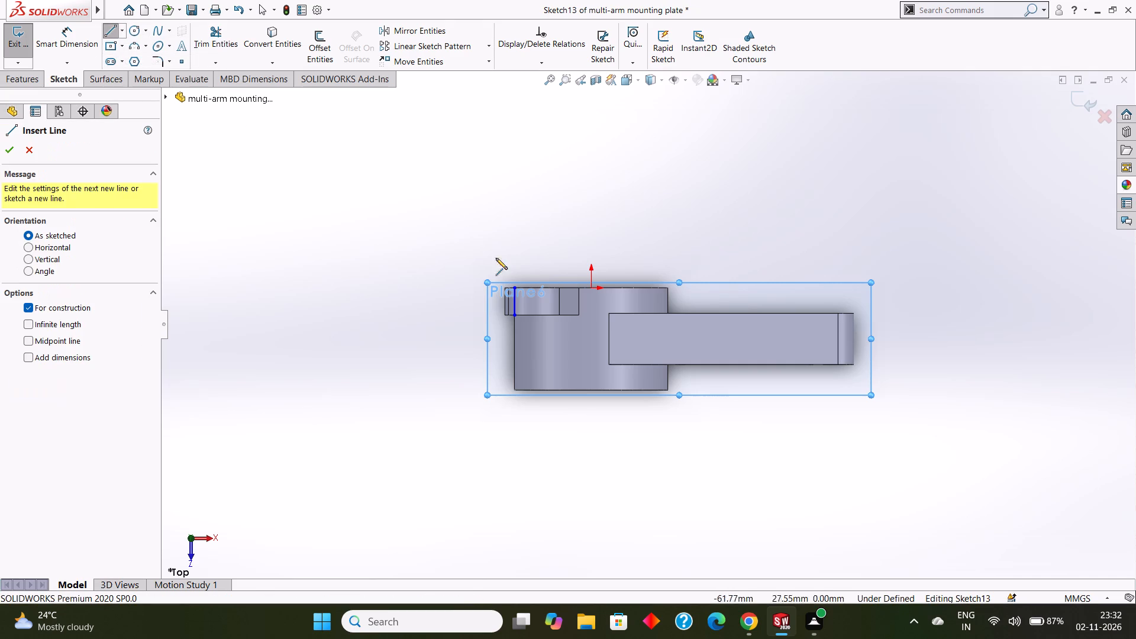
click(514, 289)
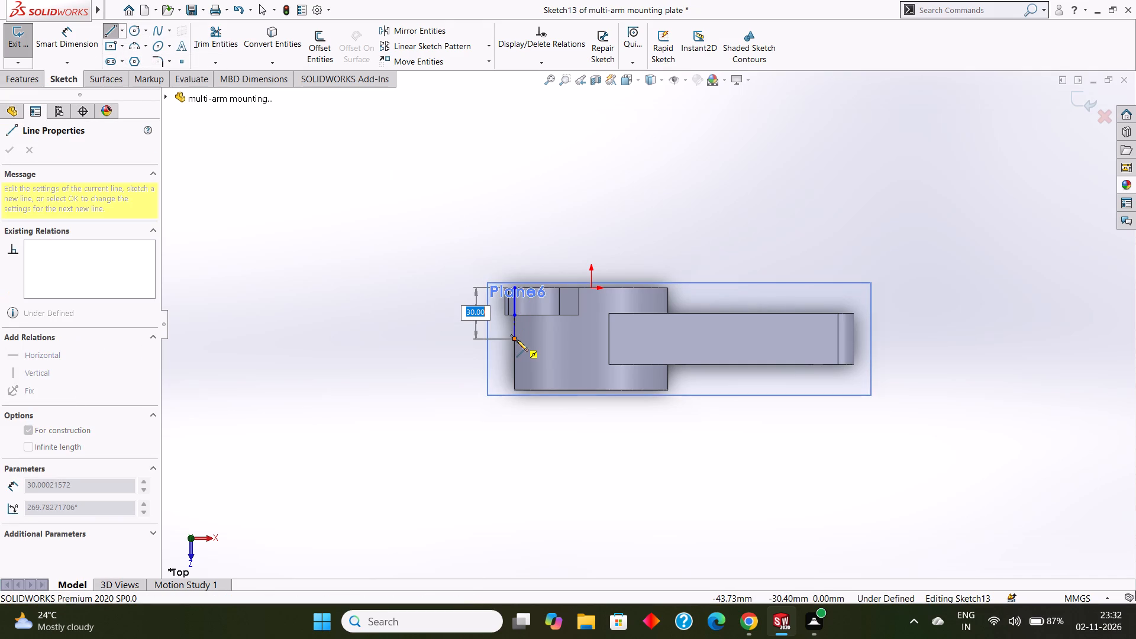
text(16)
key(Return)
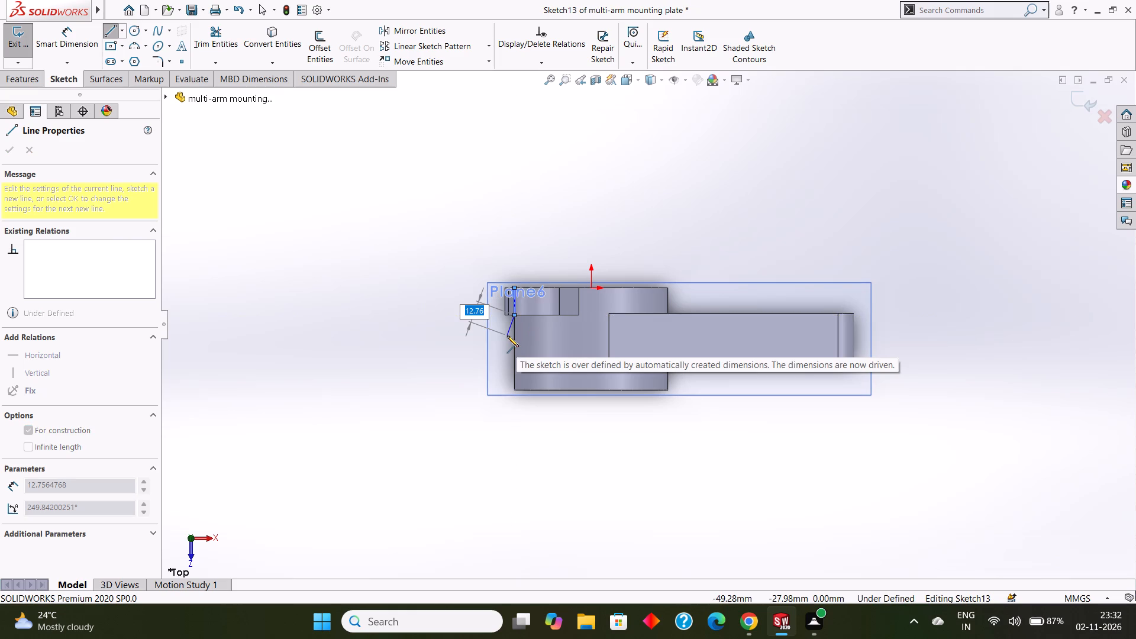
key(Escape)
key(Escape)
Delete both overlapping 16 mm vertical lines, solid and construction, from the cylinder's outer edge.
right_click(515, 293)
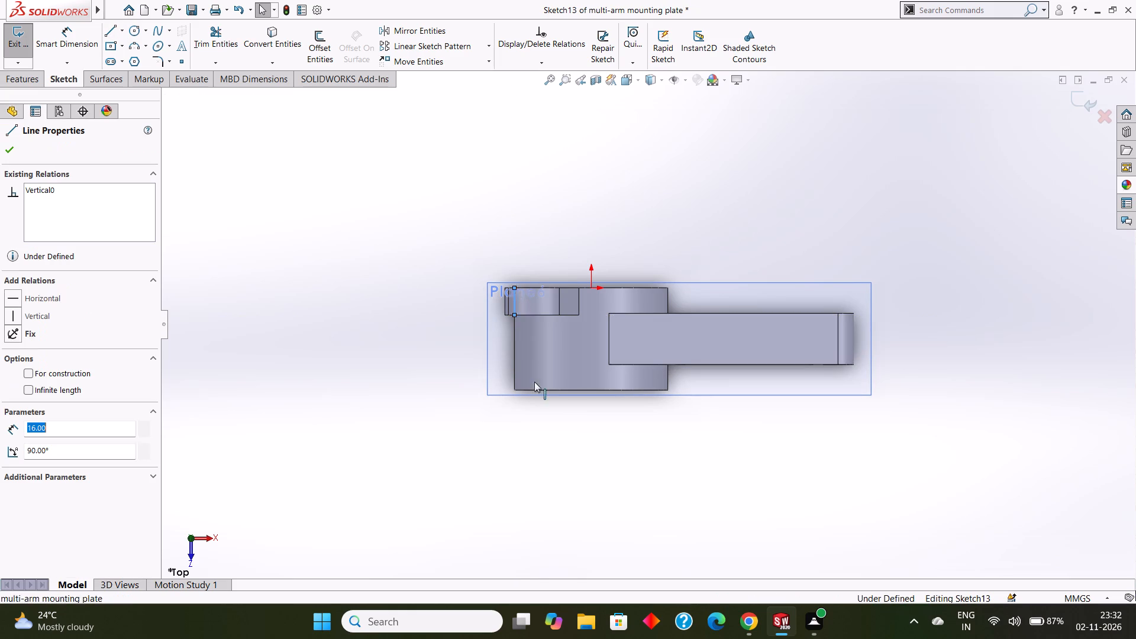
click(554, 466)
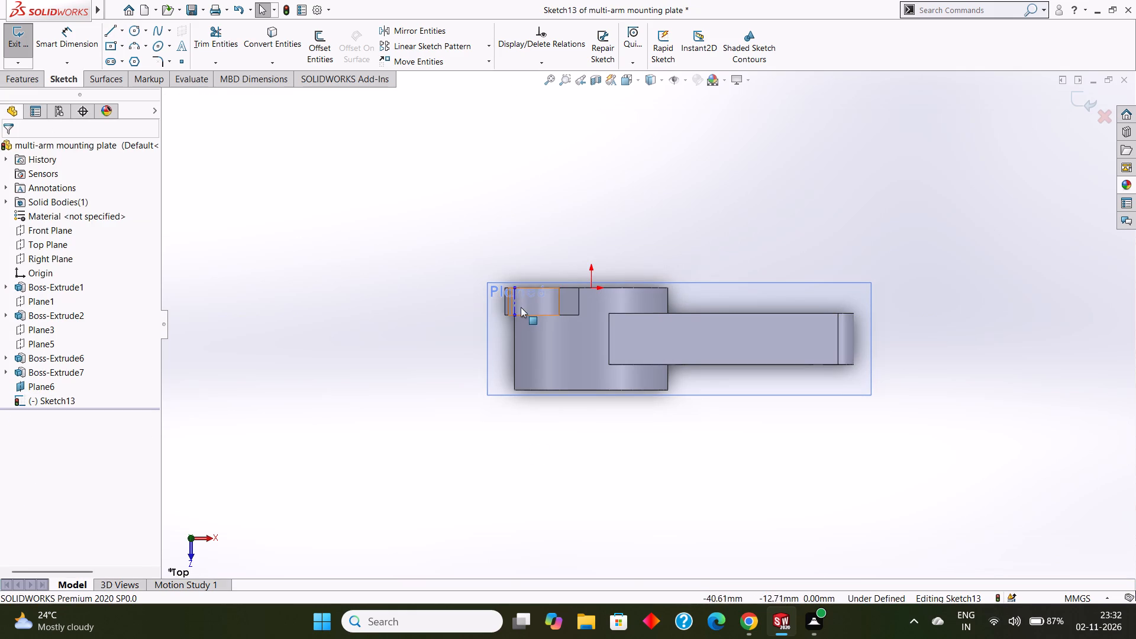
right_click(514, 299)
click(564, 473)
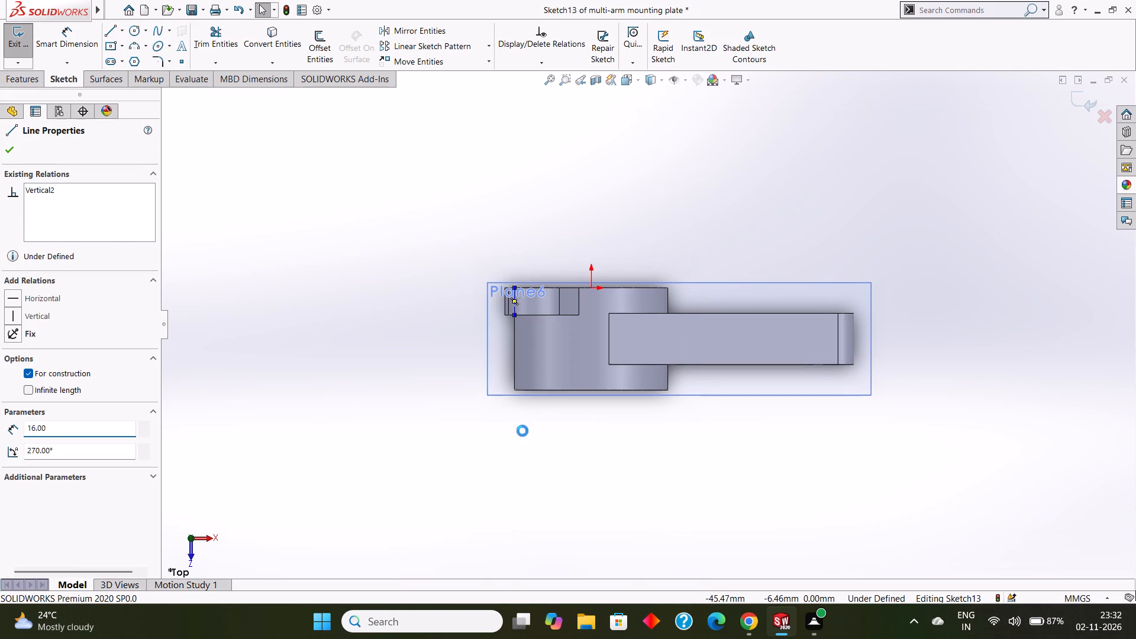
Sketch a 60 mm vertical centerline along the cylinder's full outer edge opposite the arm.
click(122, 25)
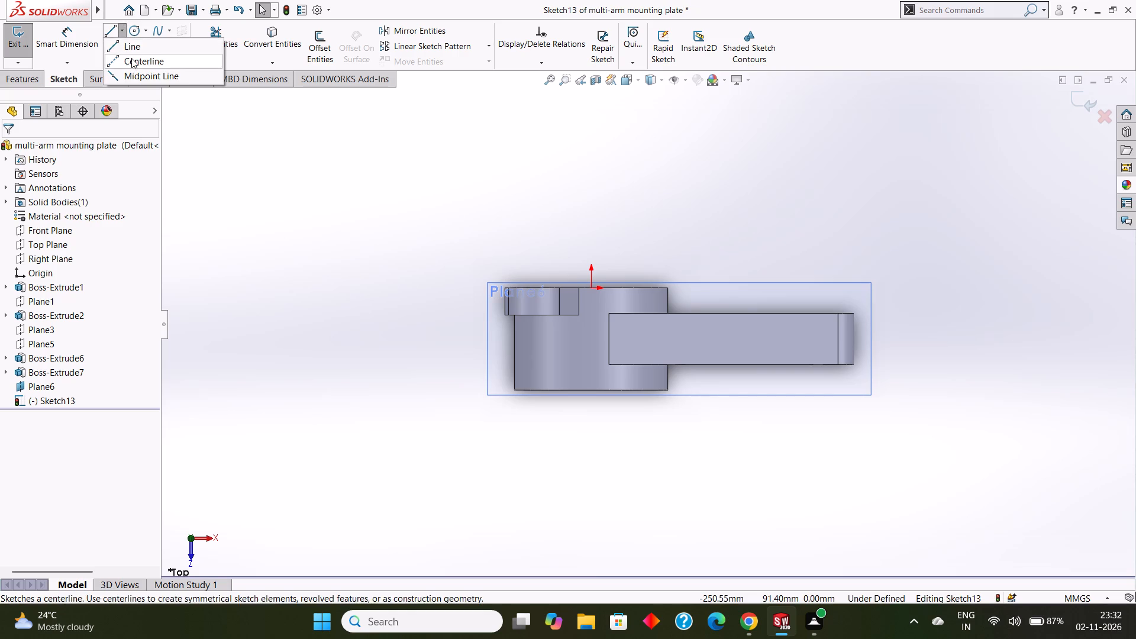
click(132, 58)
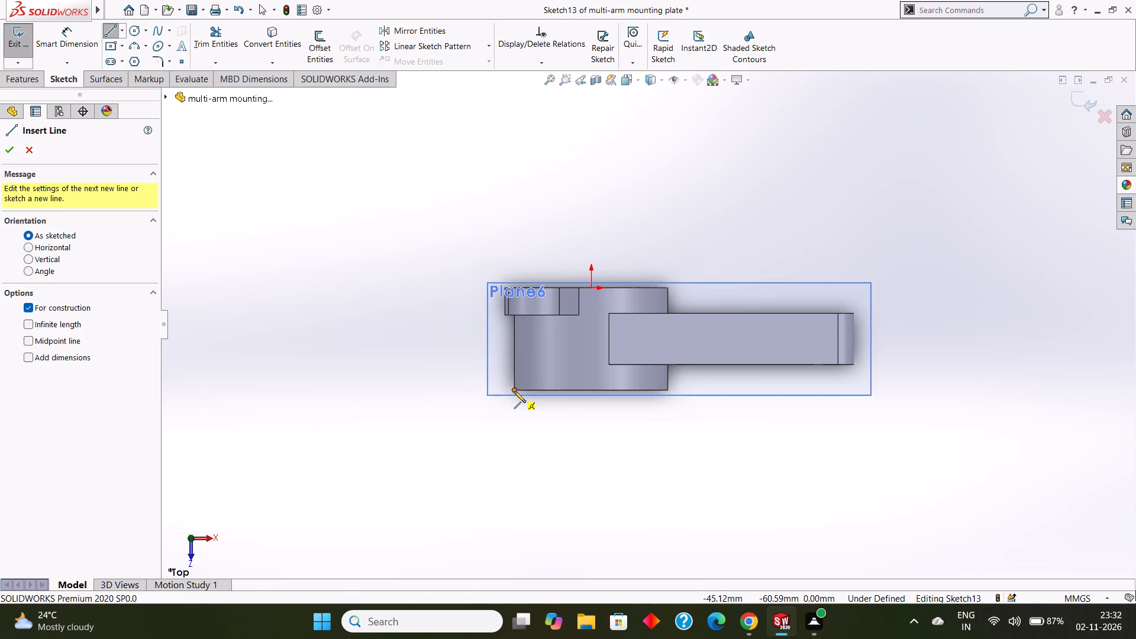
click(514, 391)
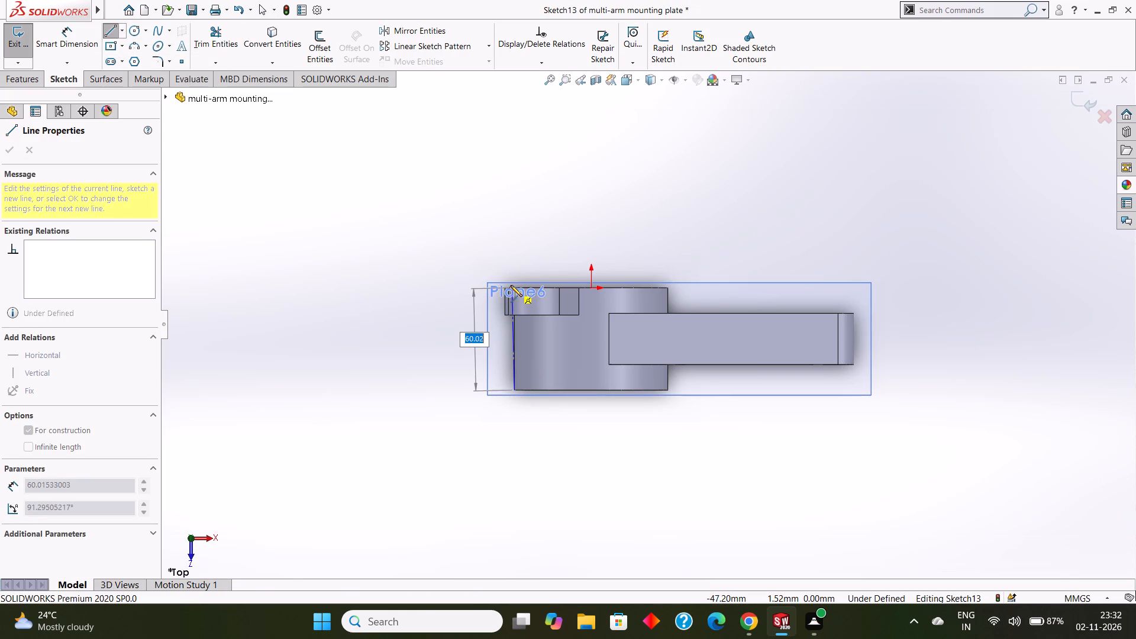
click(517, 291)
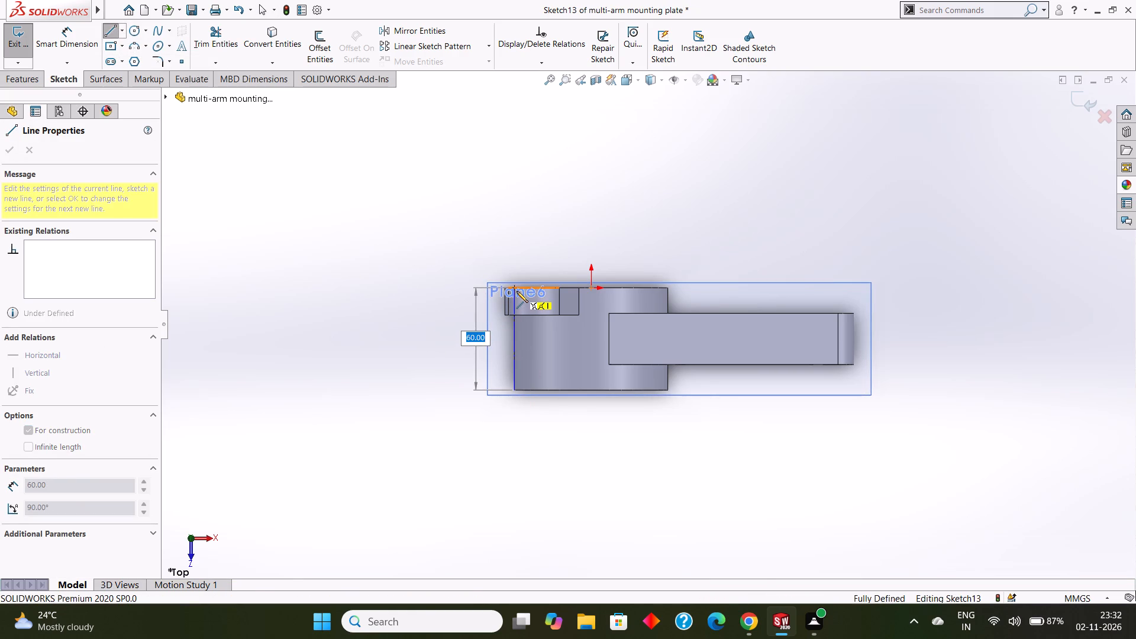
key(Escape)
Sketch a 16 mm vertical line from the centerline's lug-side end and a 16 mm horizontal line outward from its lower end.
scroll(516, 289, down, 5)
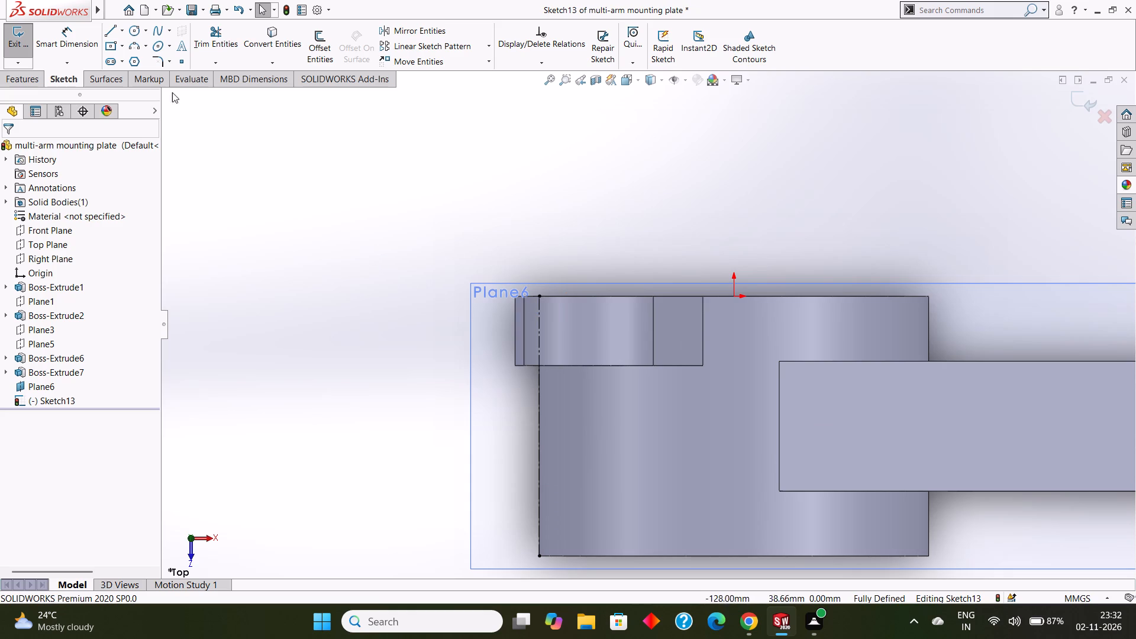
click(121, 32)
click(128, 44)
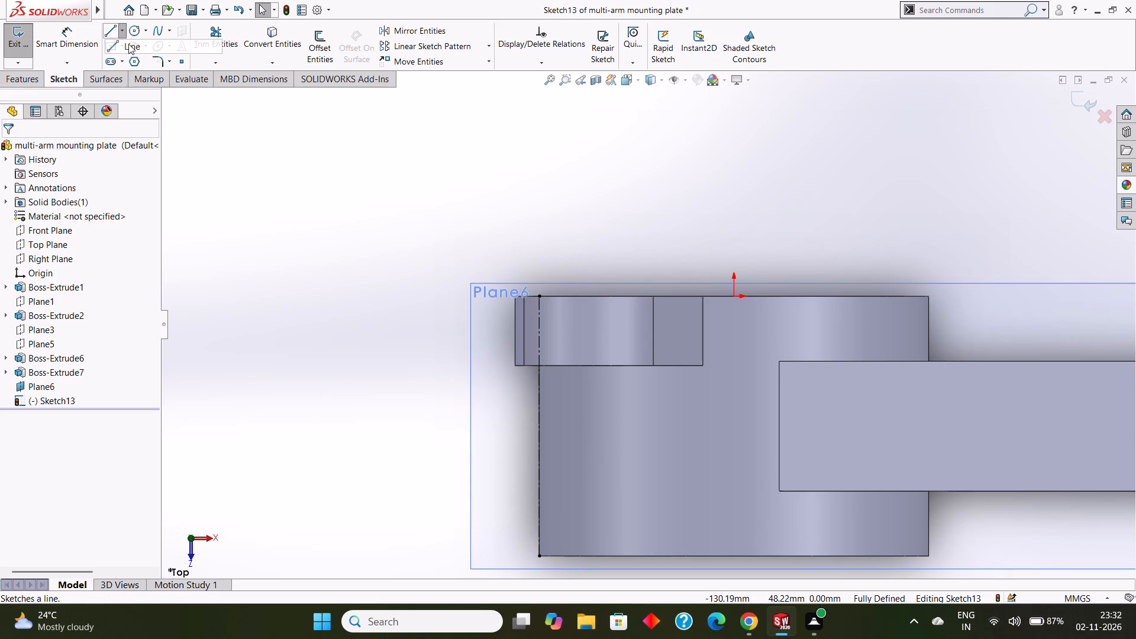
click(538, 295)
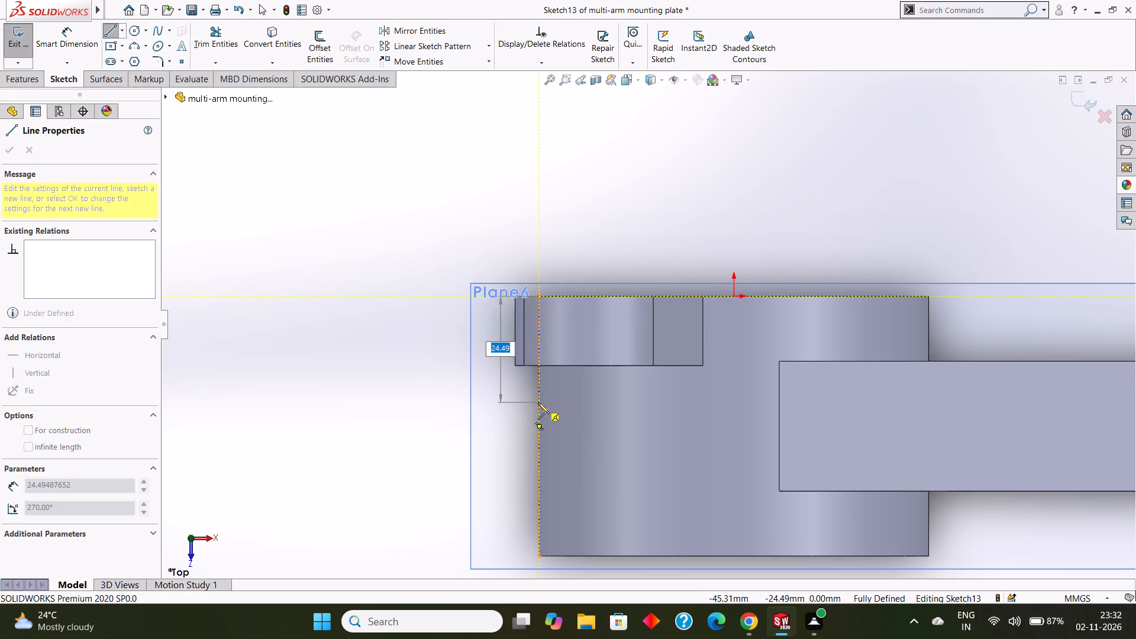
text(16)
key(Return)
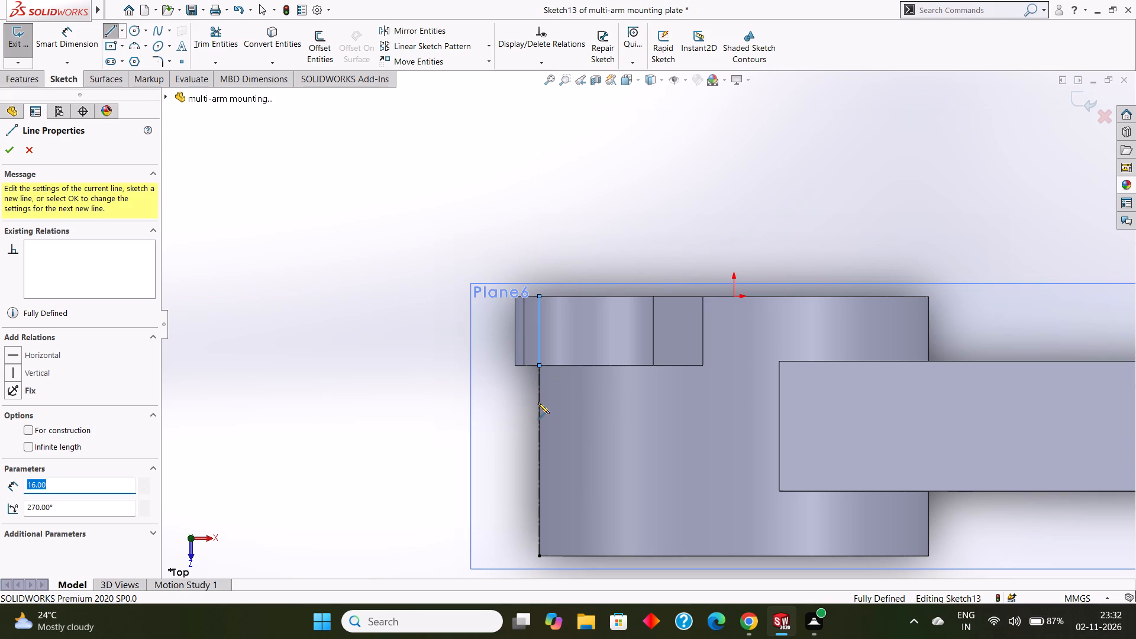
text(16)
key(Return)
key(grave)
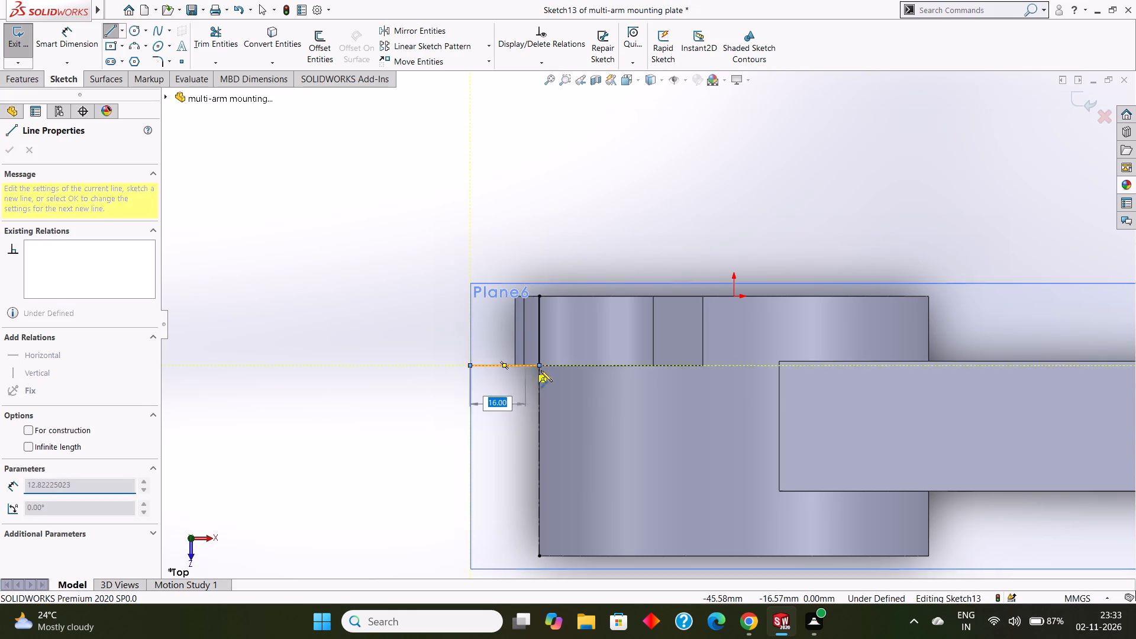
key(Escape)
key(Escape)
key(Escape)
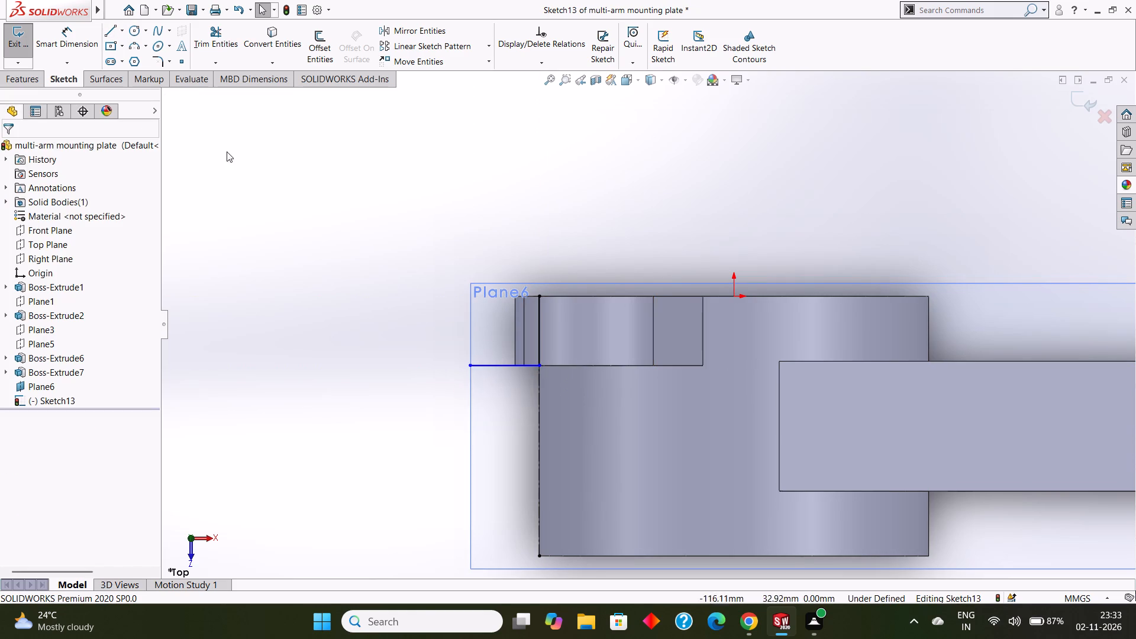
Convert the 16 mm vertical line and the 16 mm horizontal line to construction geometry.
right_click(537, 327)
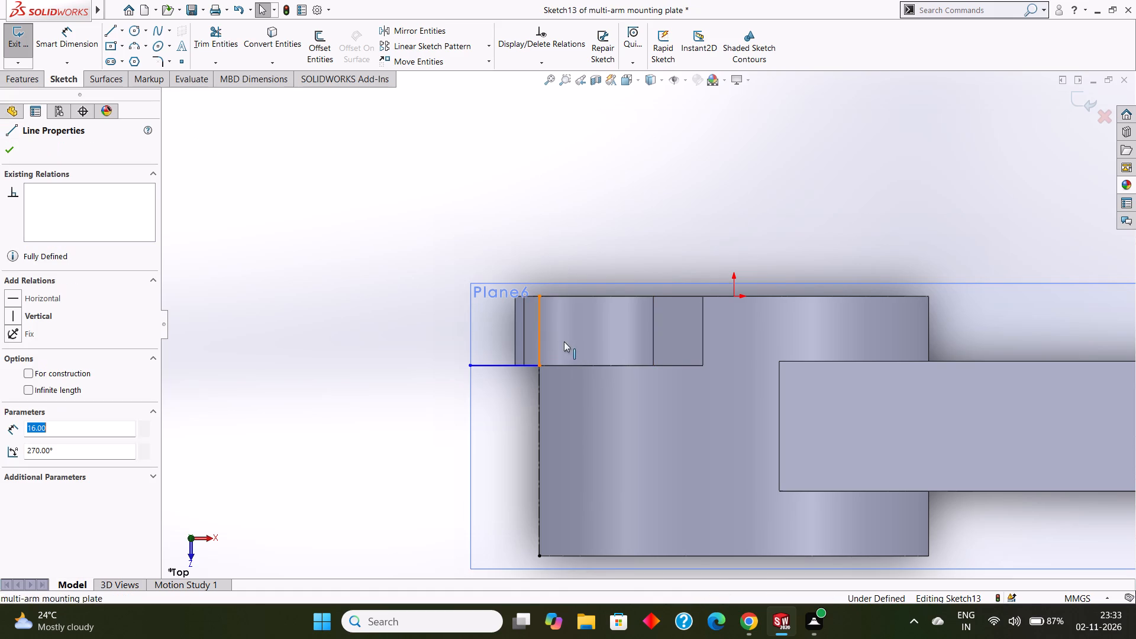
click(567, 316)
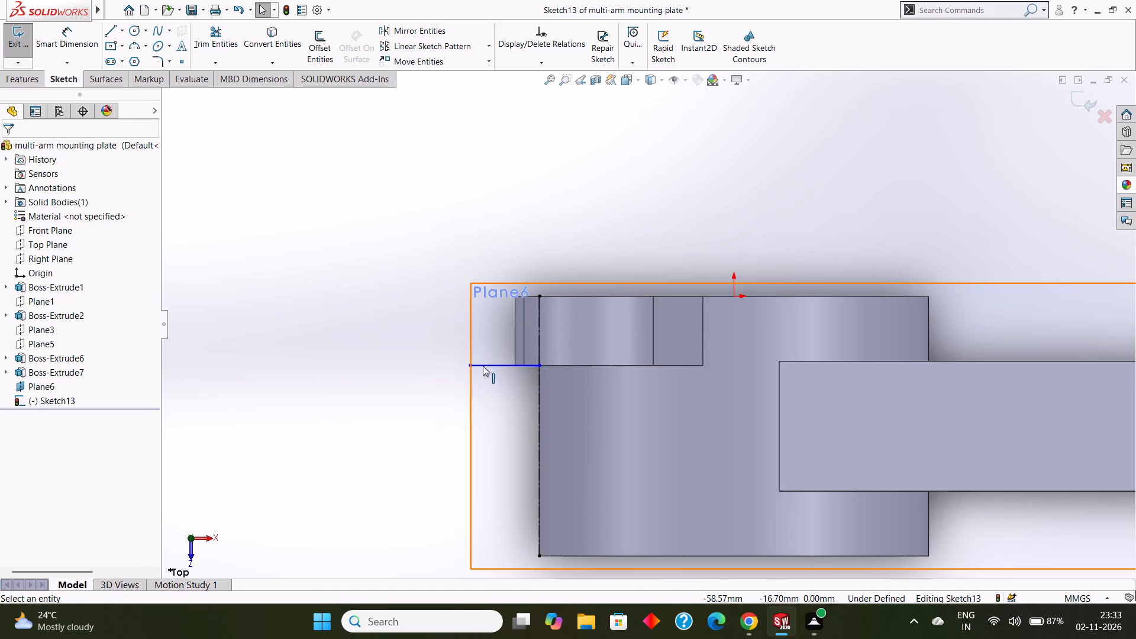
click(483, 365)
right_click(483, 365)
click(514, 354)
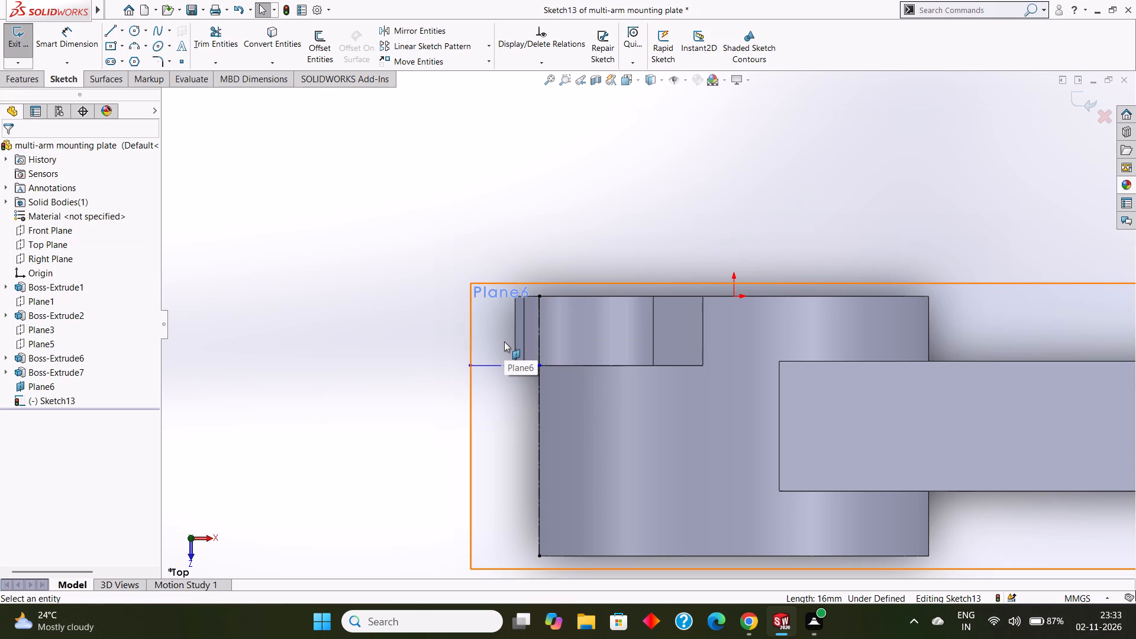
click(496, 248)
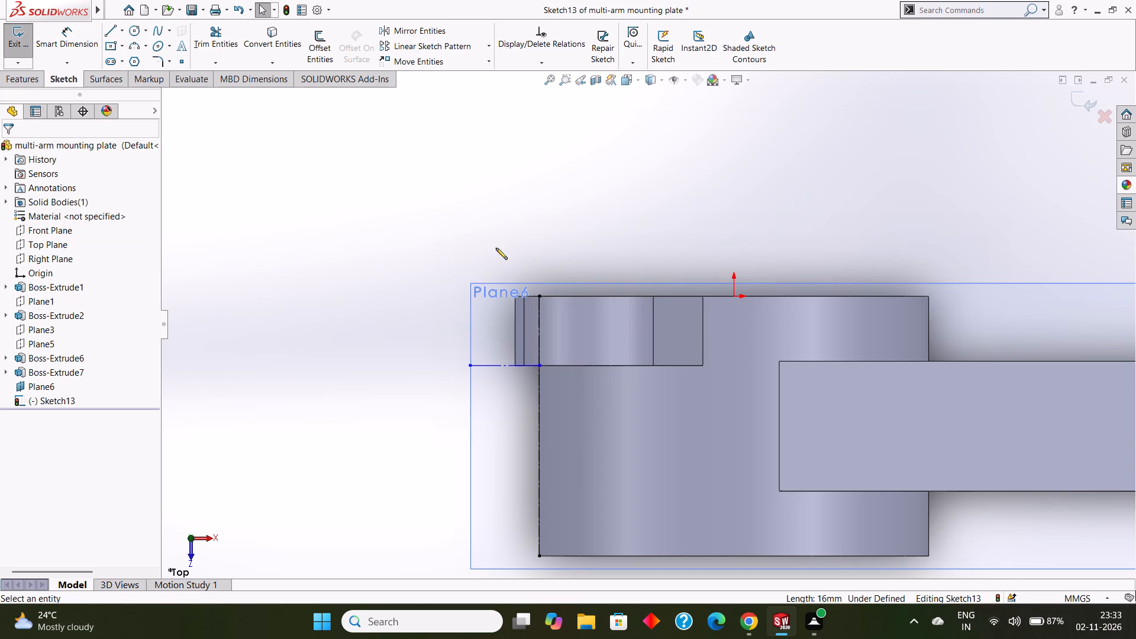
key(Escape)
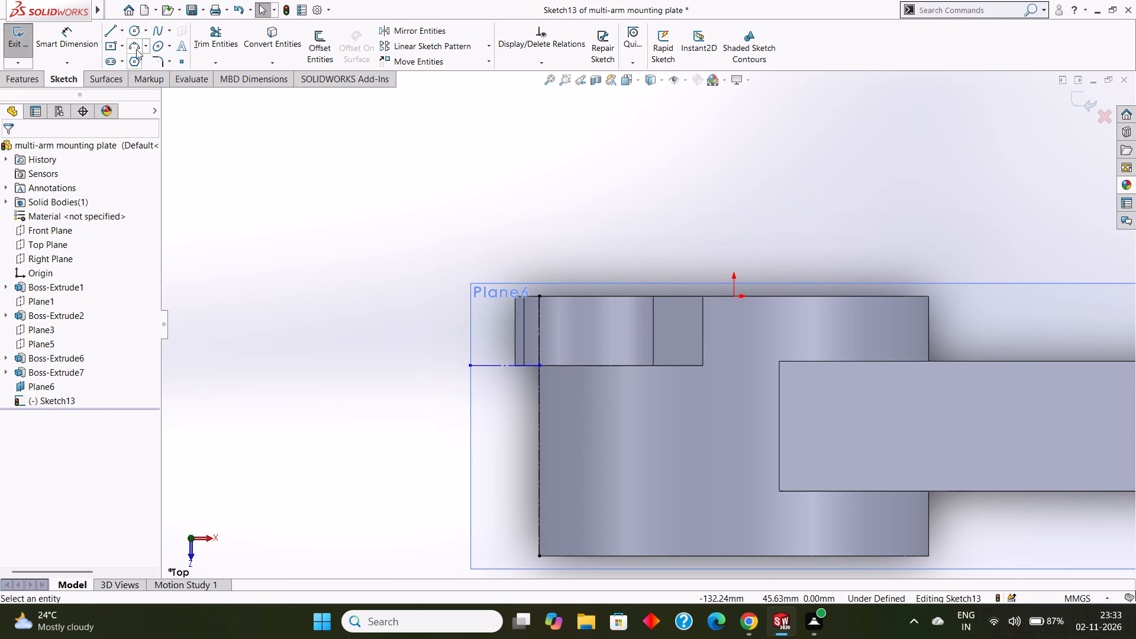
Sketch a circle of 16 mm radius centred on the horizontal line's outer end and tangent to the cylinder's edge centerline.
click(132, 32)
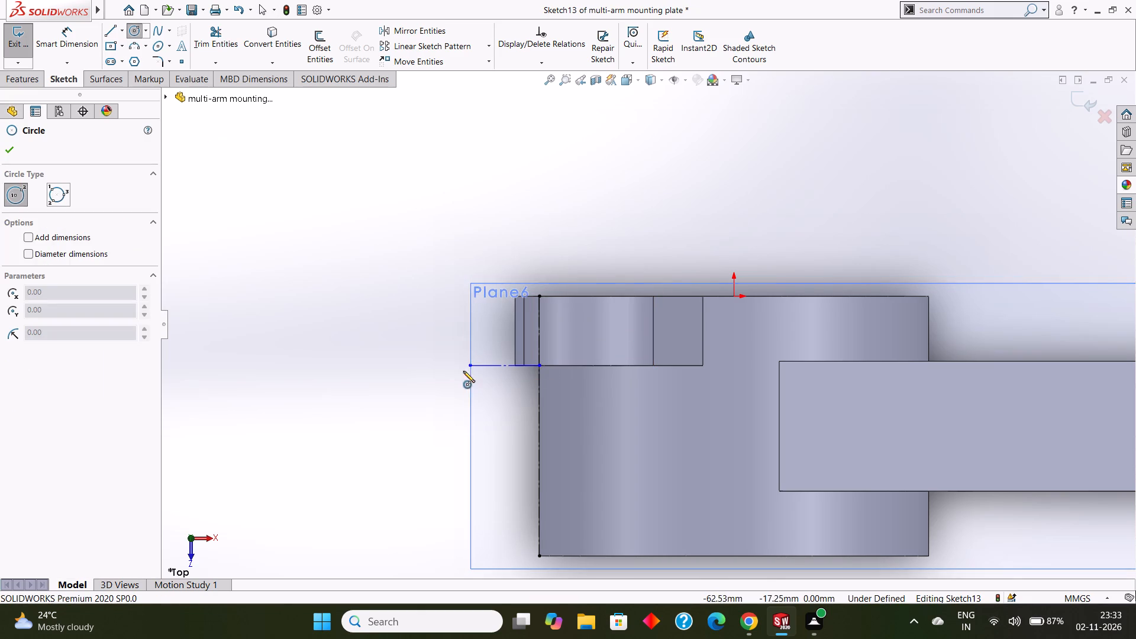
drag(470, 367, 541, 329)
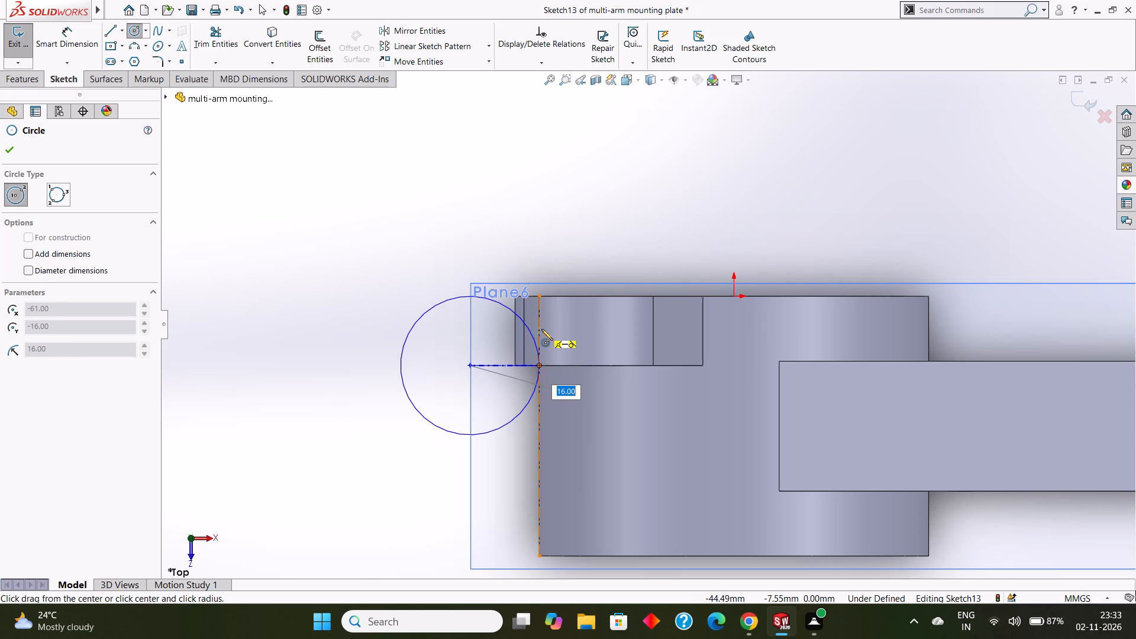
drag(541, 329, 543, 329)
scroll(544, 334, up, 2)
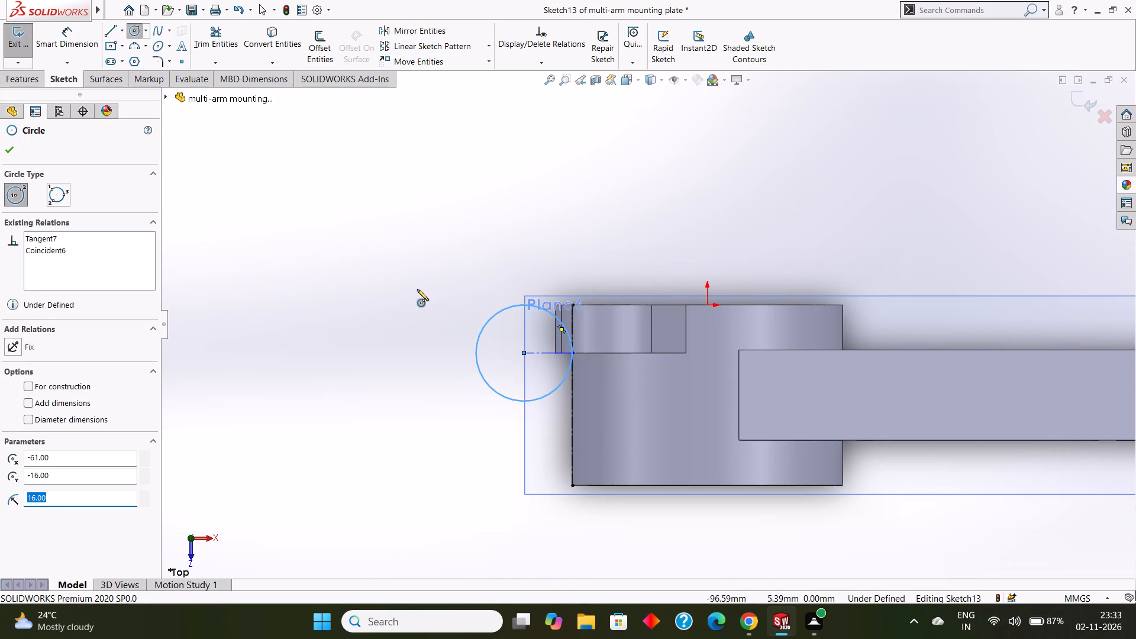
key(Escape)
Dimension the circle's diameter as 32 mm.
click(57, 44)
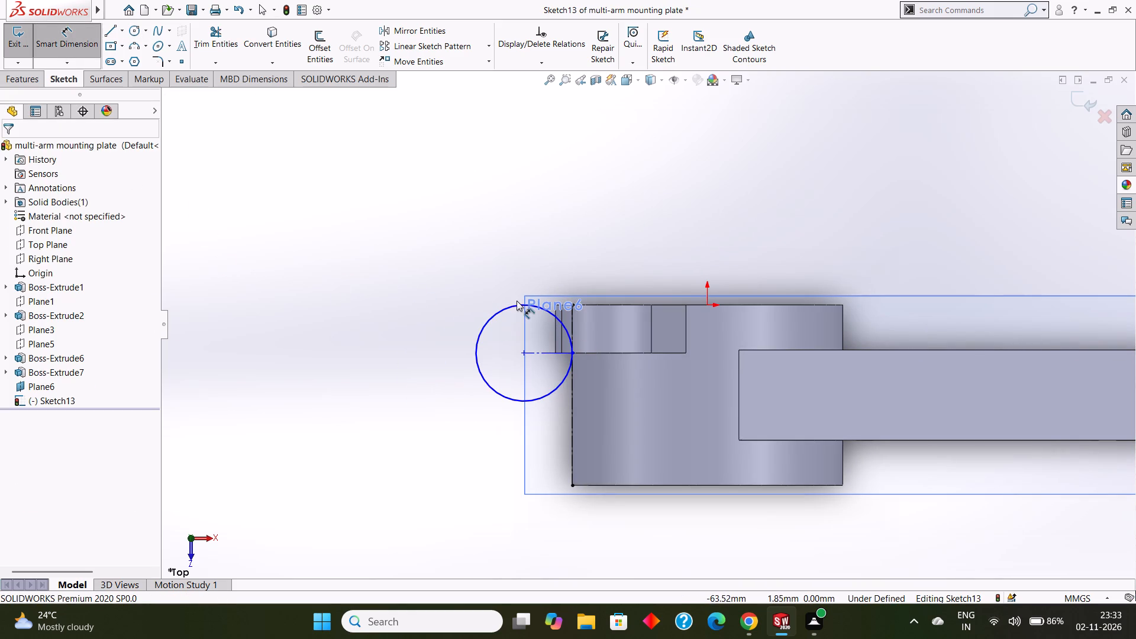
click(517, 305)
click(511, 199)
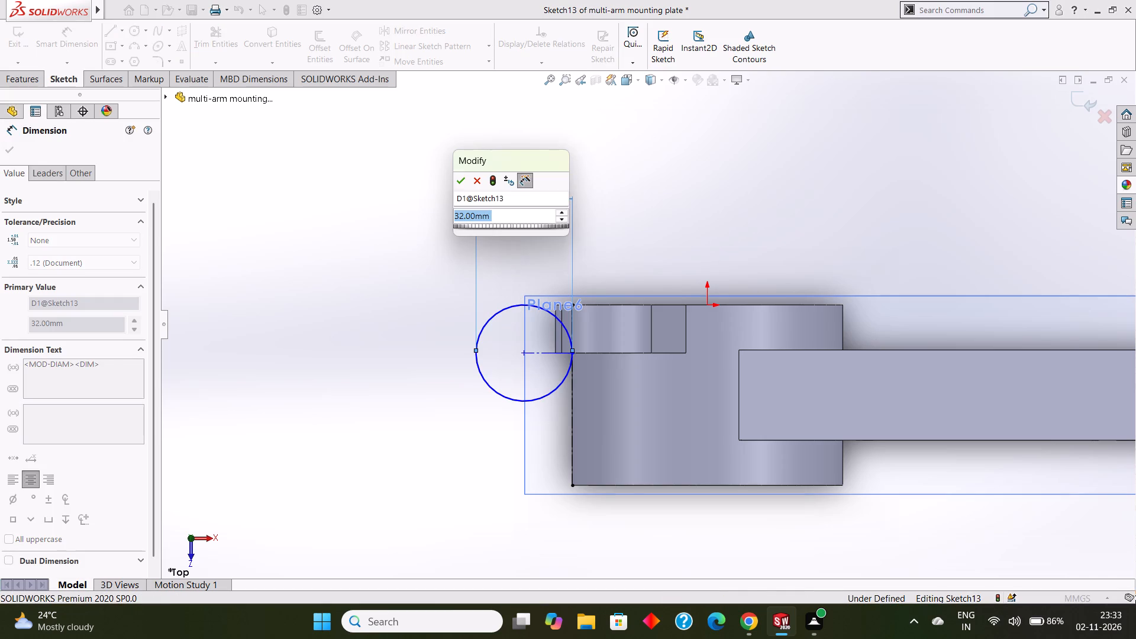
click(459, 177)
click(12, 146)
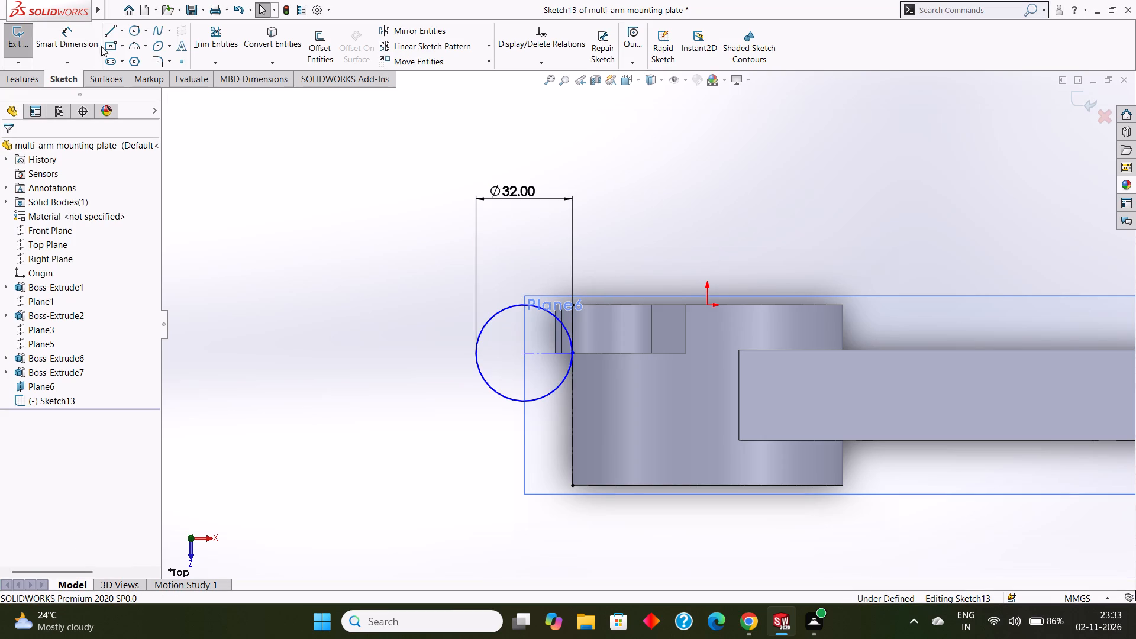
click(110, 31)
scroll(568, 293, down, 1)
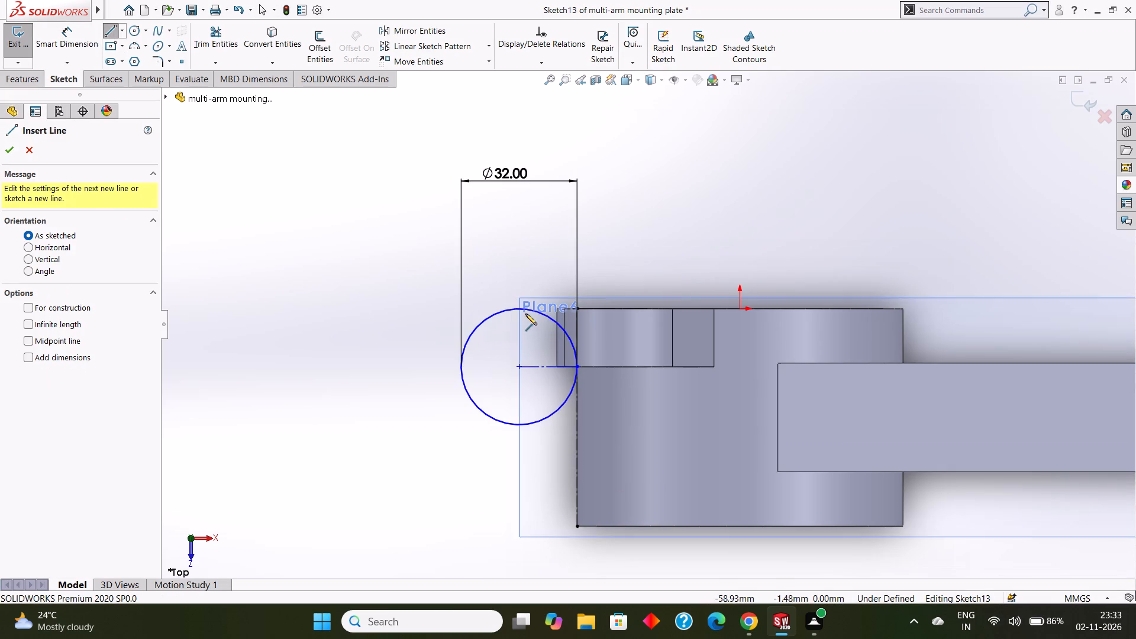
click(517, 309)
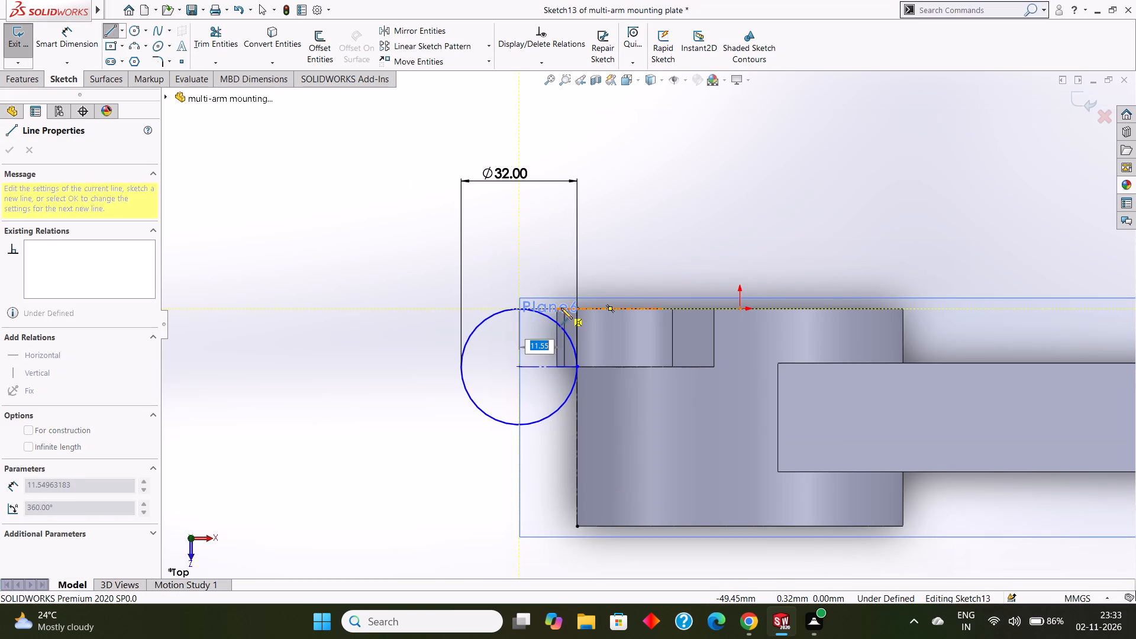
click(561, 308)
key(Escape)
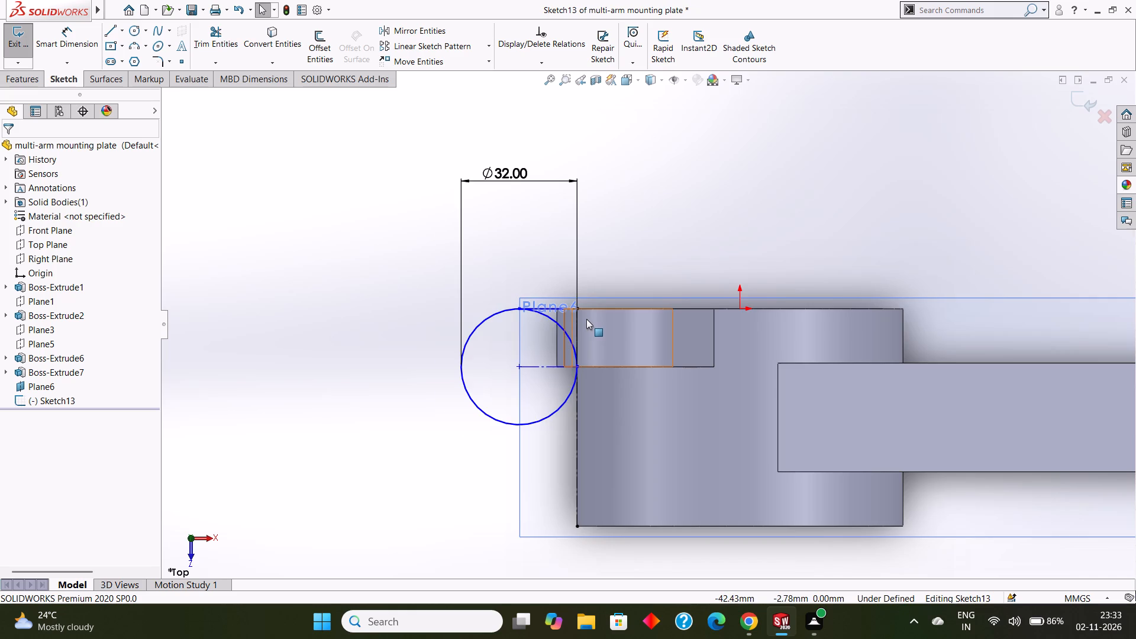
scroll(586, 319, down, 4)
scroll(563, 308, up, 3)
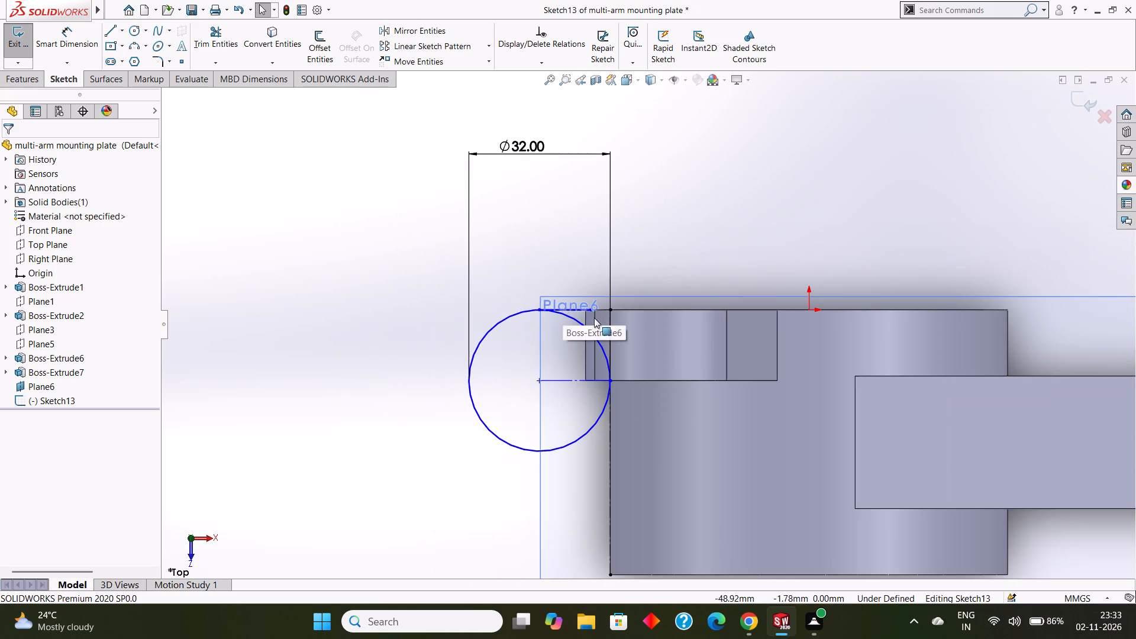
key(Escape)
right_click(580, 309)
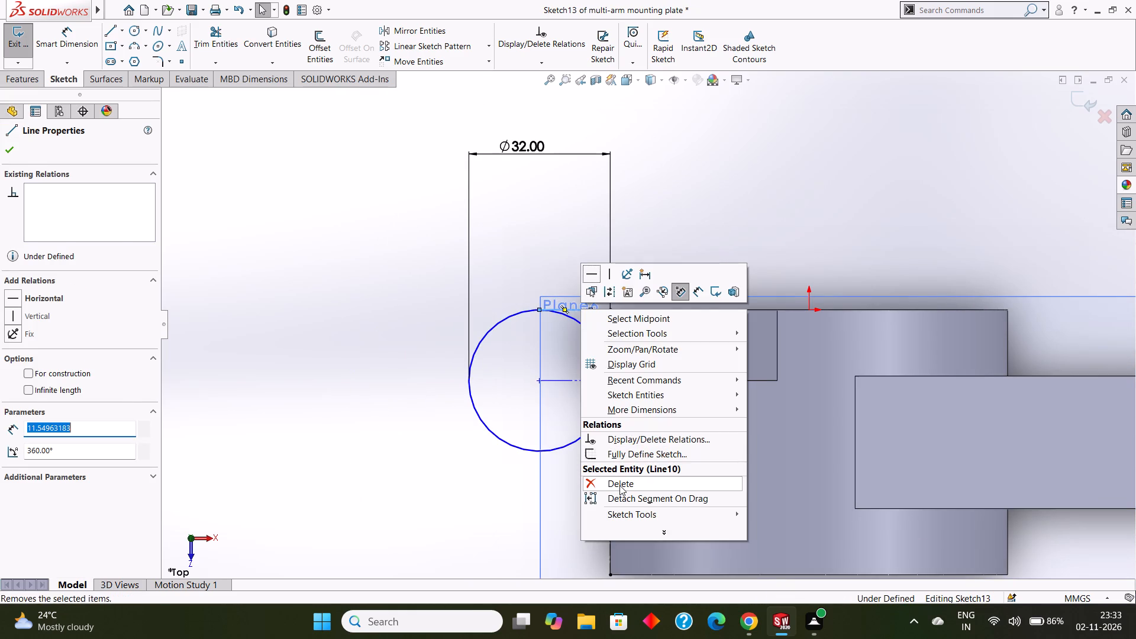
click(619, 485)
Sketch 16 mm horizontal lines from the circle's top and bottom points to the cylinder's edge centerline and join their ends with a vertical line.
click(112, 32)
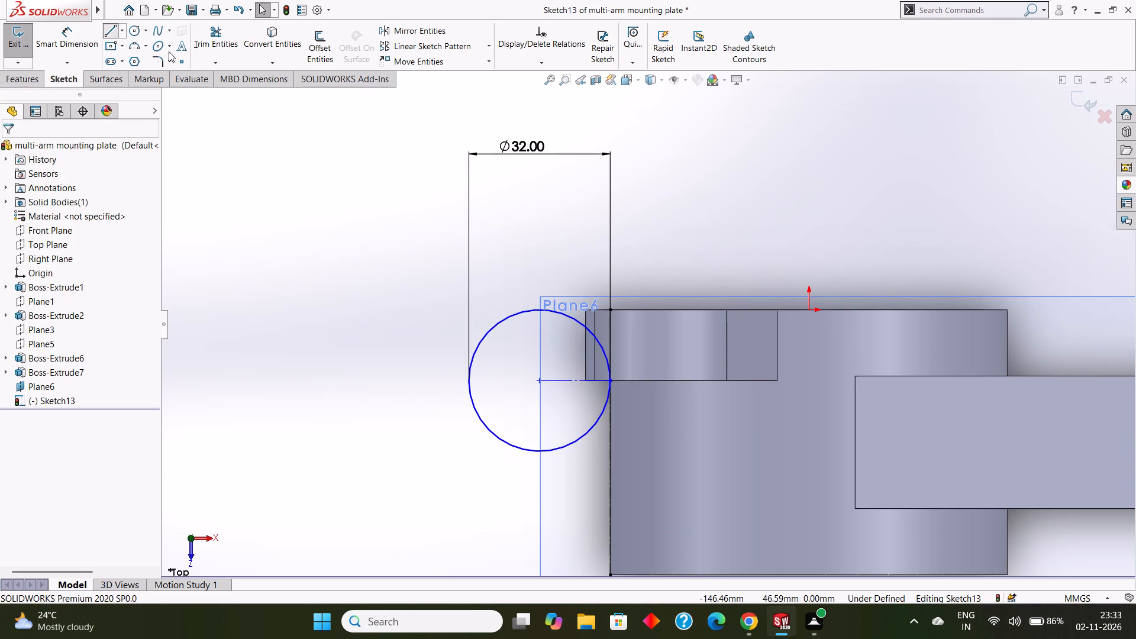
click(538, 309)
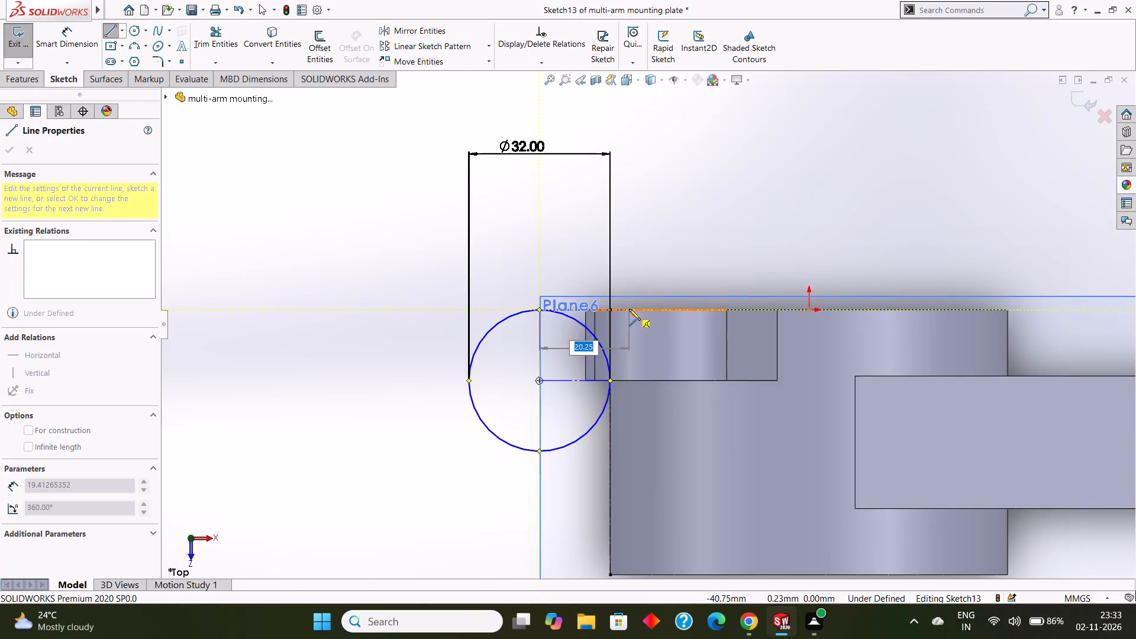
click(611, 309)
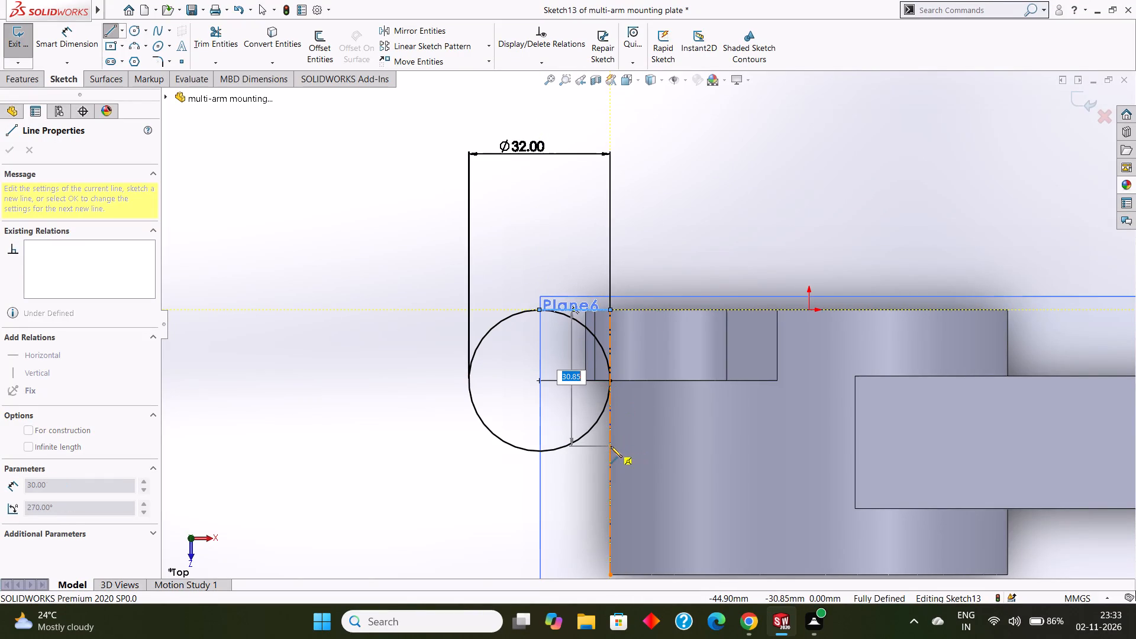
key(Escape)
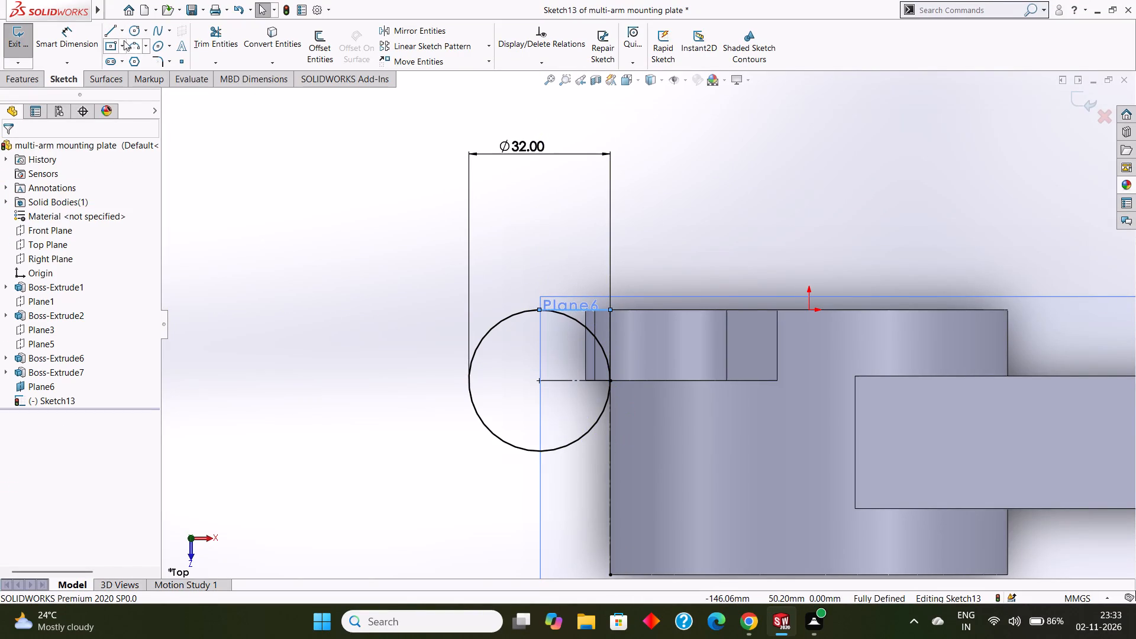
click(116, 30)
click(540, 453)
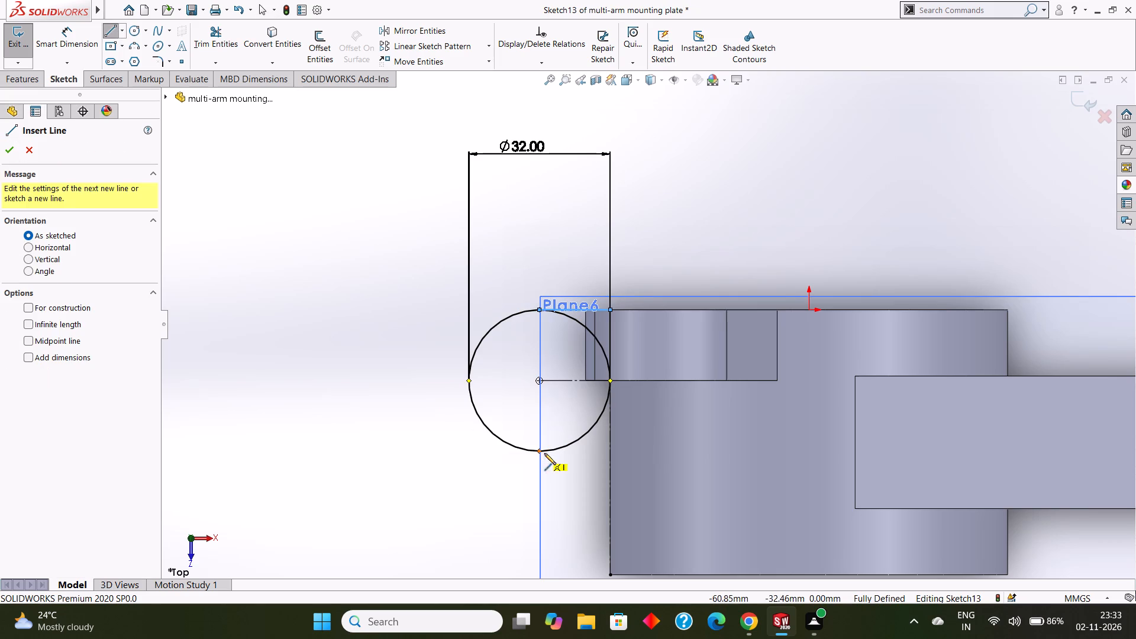
click(612, 451)
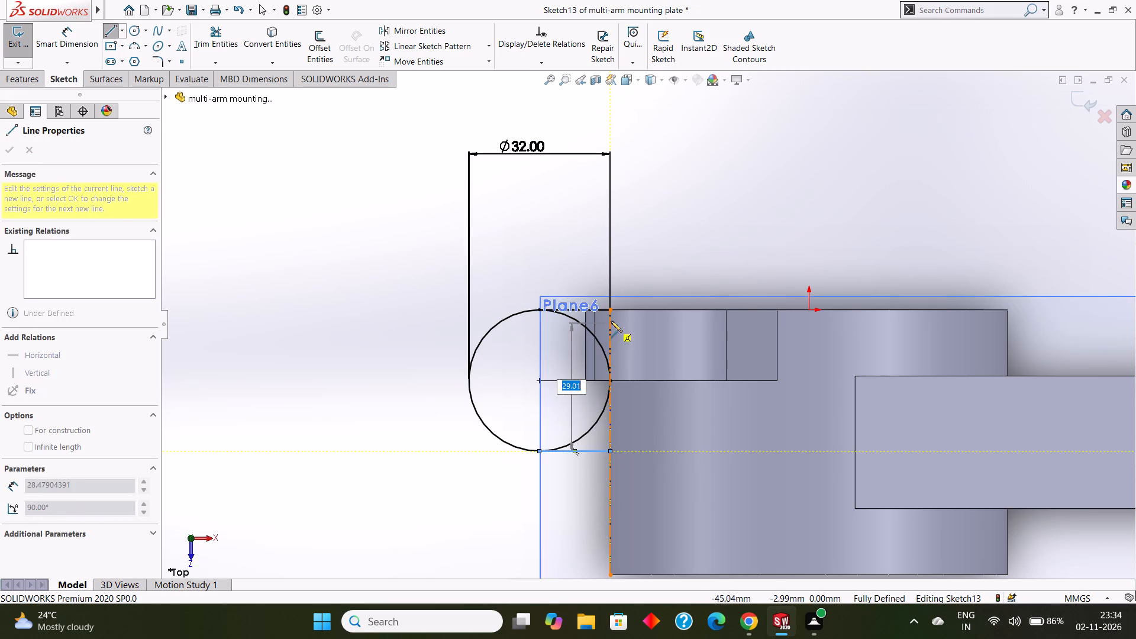
click(612, 310)
key(Escape)
key(Escape)
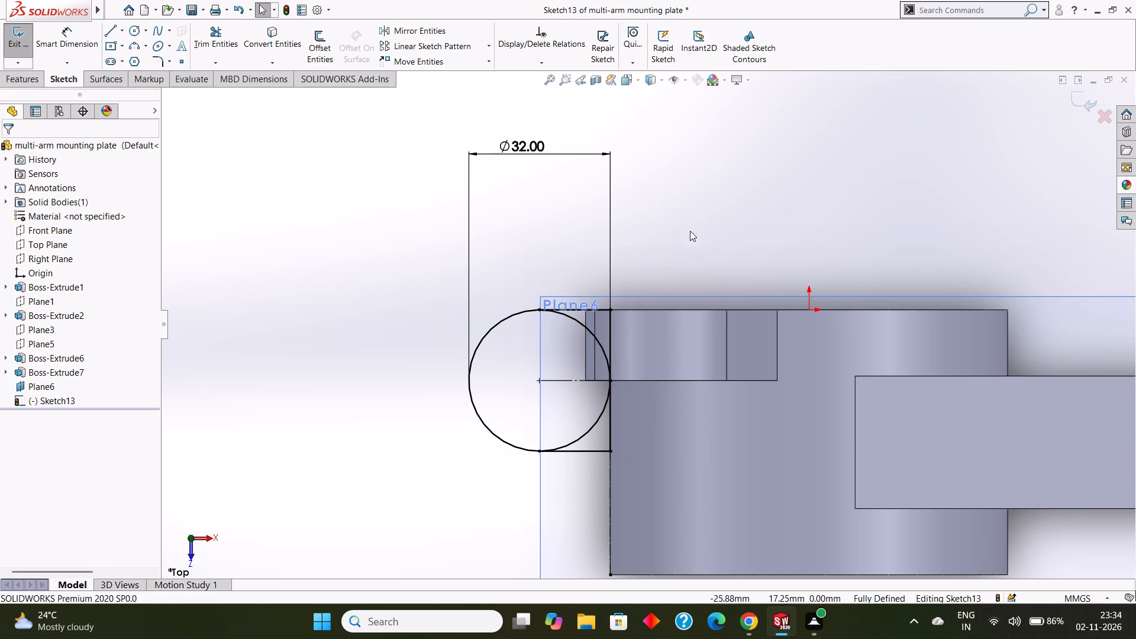
Trim away the cylinder-side half of the 32 mm circle between the two horizontal lines, leaving a round-ended tab profile.
click(220, 36)
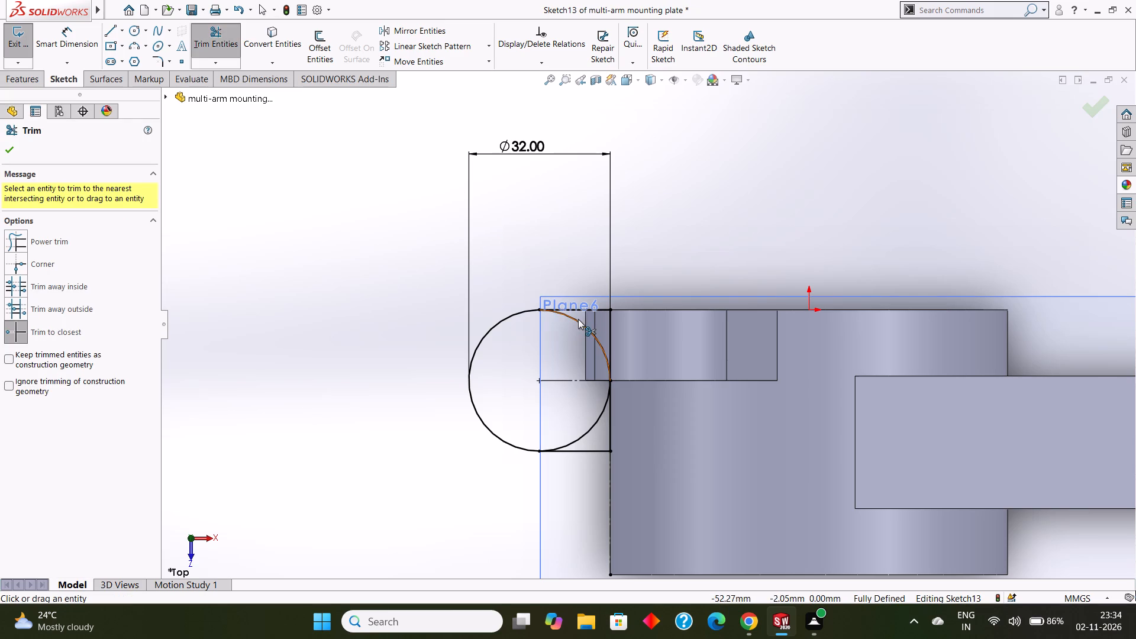
click(578, 319)
click(598, 418)
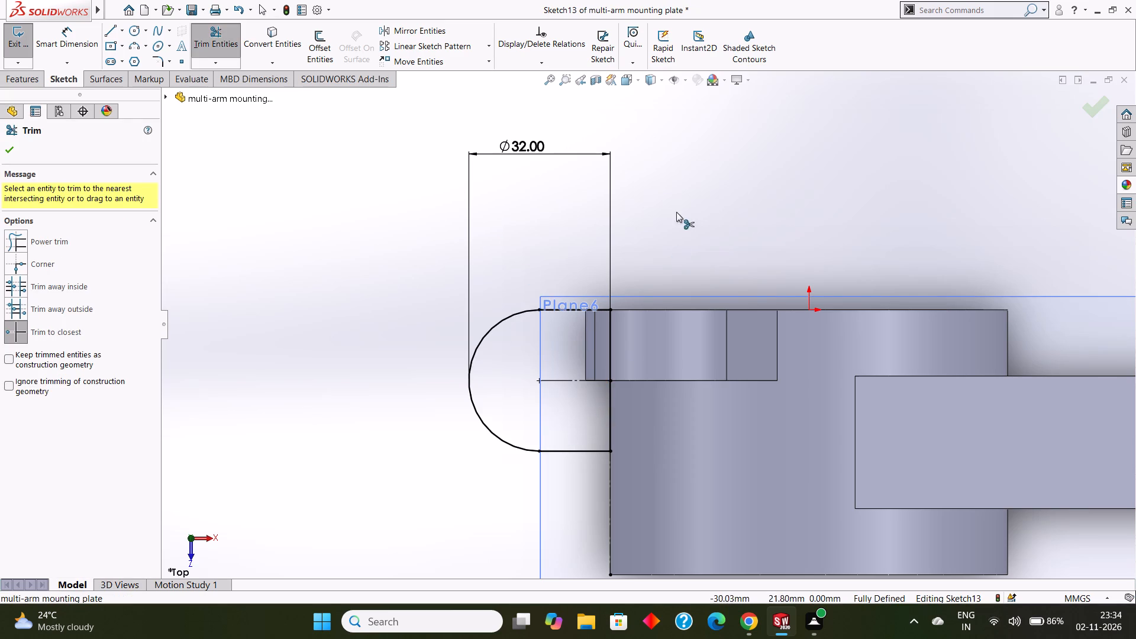
scroll(676, 212, up, 1)
middle_drag(677, 212, 699, 285)
scroll(698, 283, up, 3)
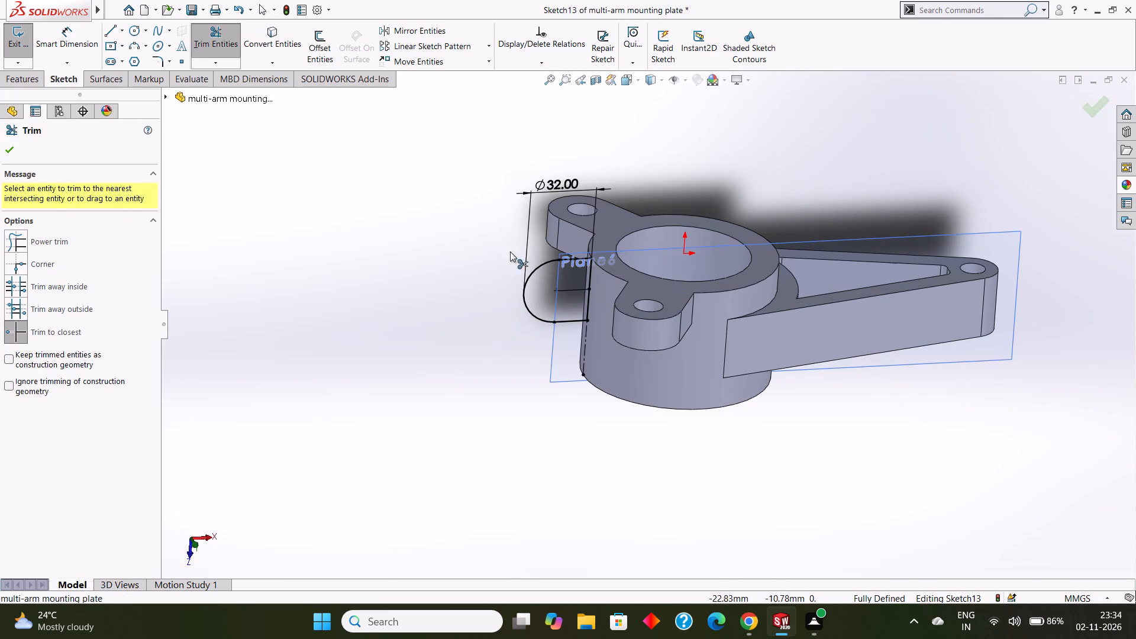
click(11, 155)
Extrude the round-ended tab profile 16 mm as a mid-plane boss with merge result.
click(24, 78)
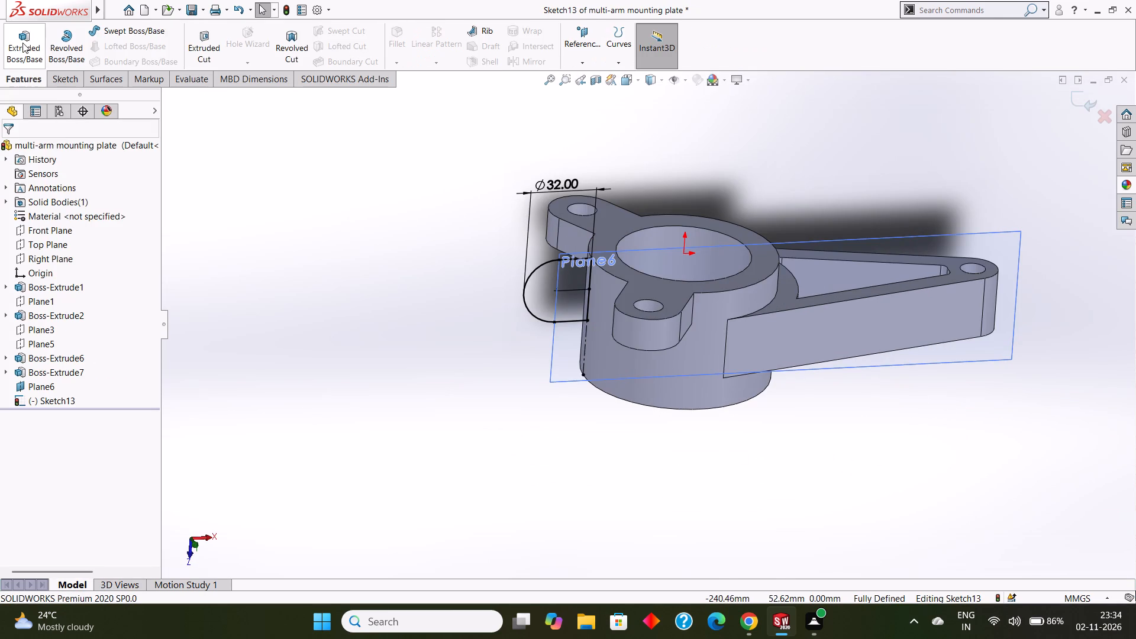
click(22, 43)
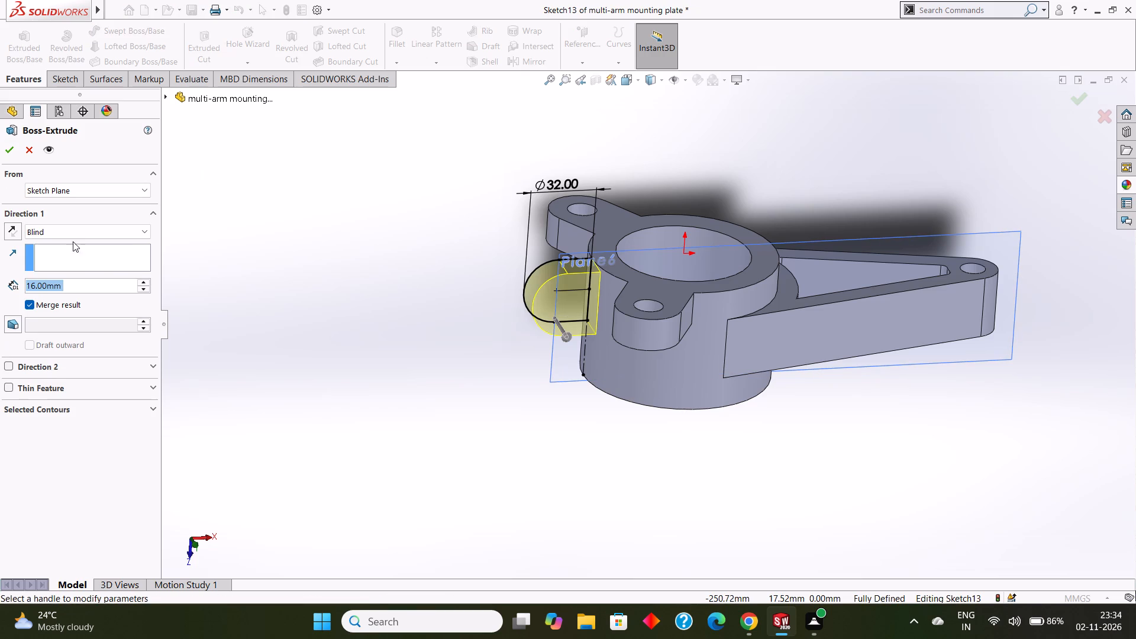
click(71, 231)
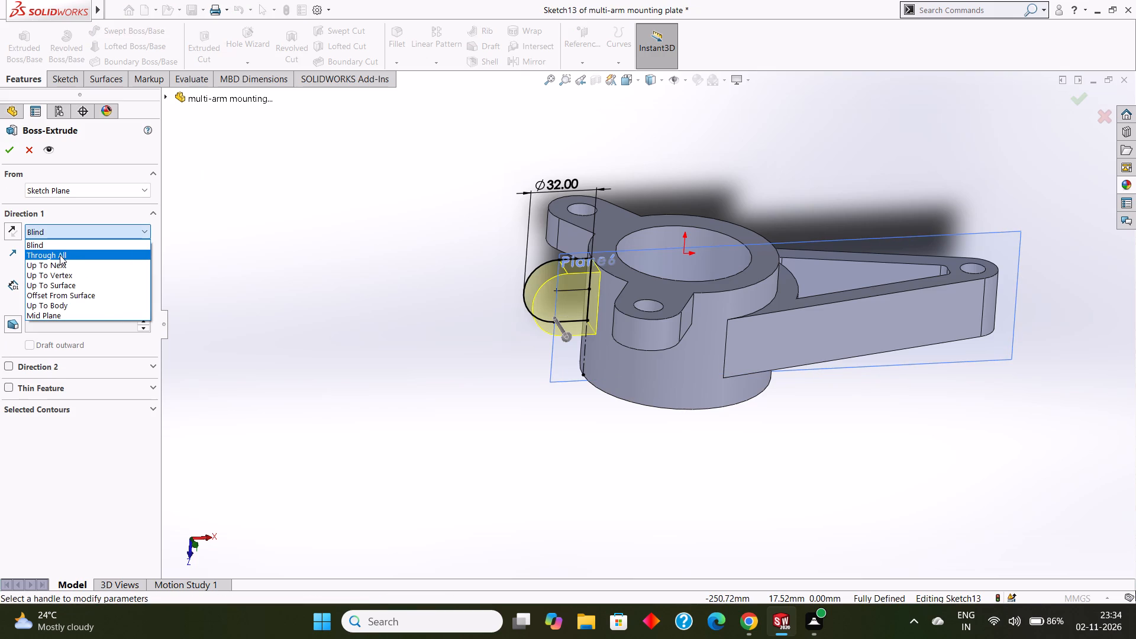
click(63, 313)
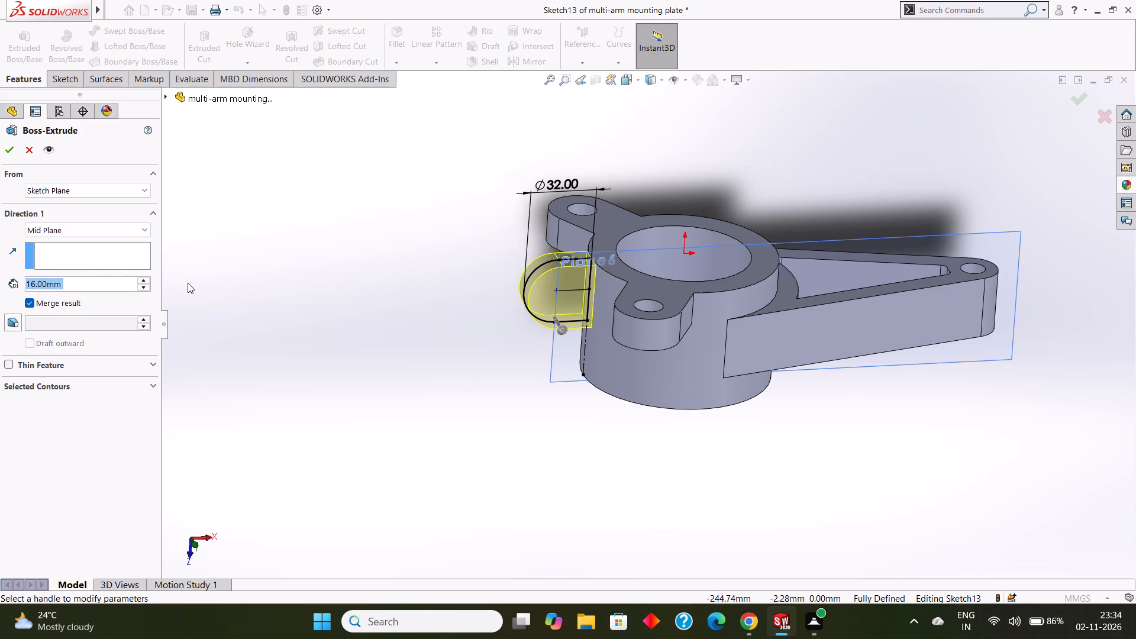
middle_drag(210, 293, 248, 350)
middle_drag(449, 377, 376, 406)
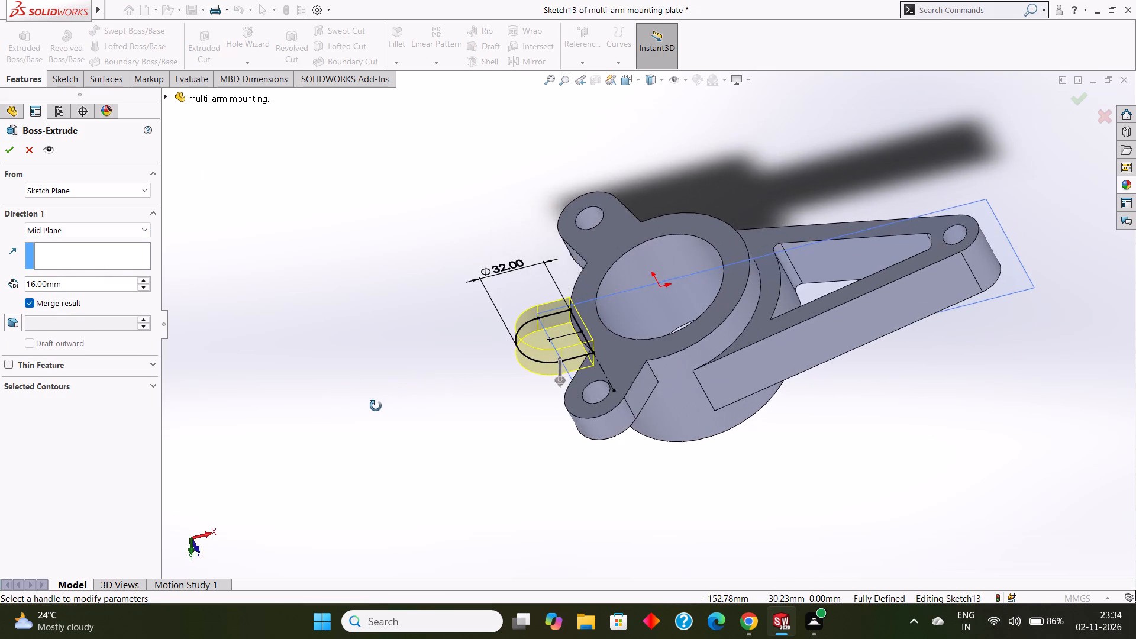
middle_drag(376, 406, 392, 331)
middle_drag(482, 346, 461, 338)
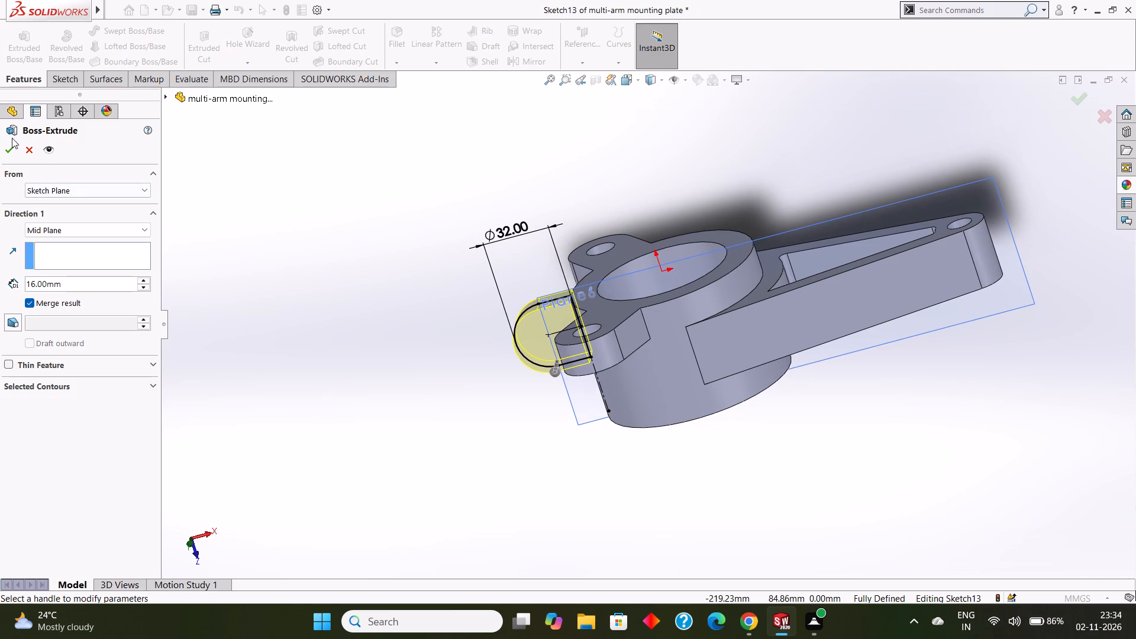
click(12, 145)
Start a sketch on the tab's flat side face and draw a 7 mm radius circle concentric with its rounded end.
middle_drag(362, 259, 406, 272)
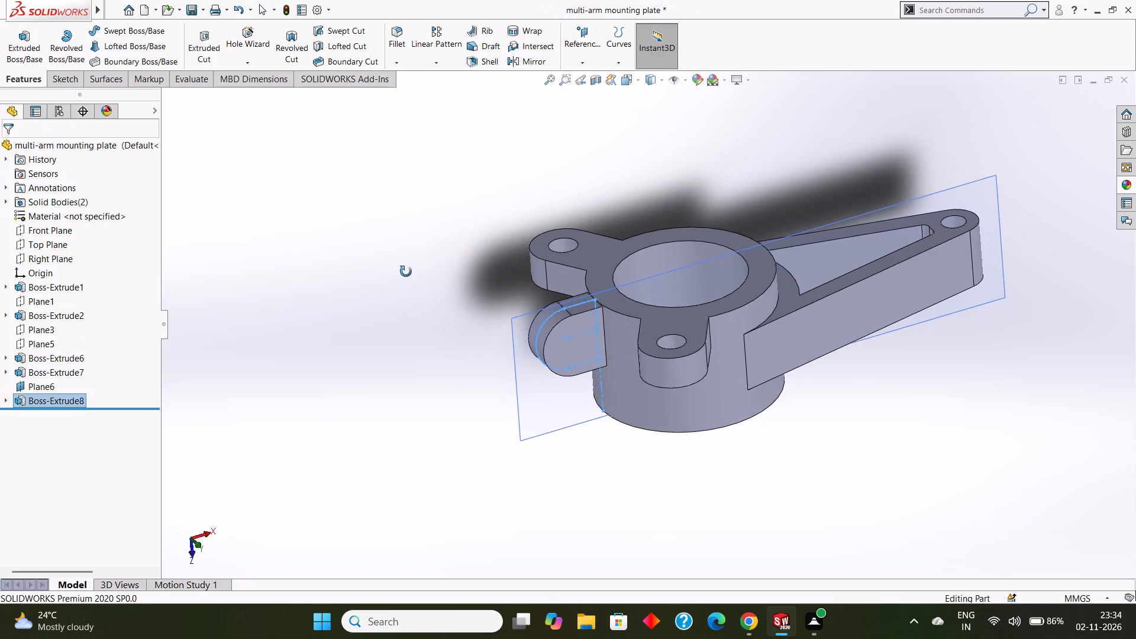
middle_drag(406, 272, 379, 201)
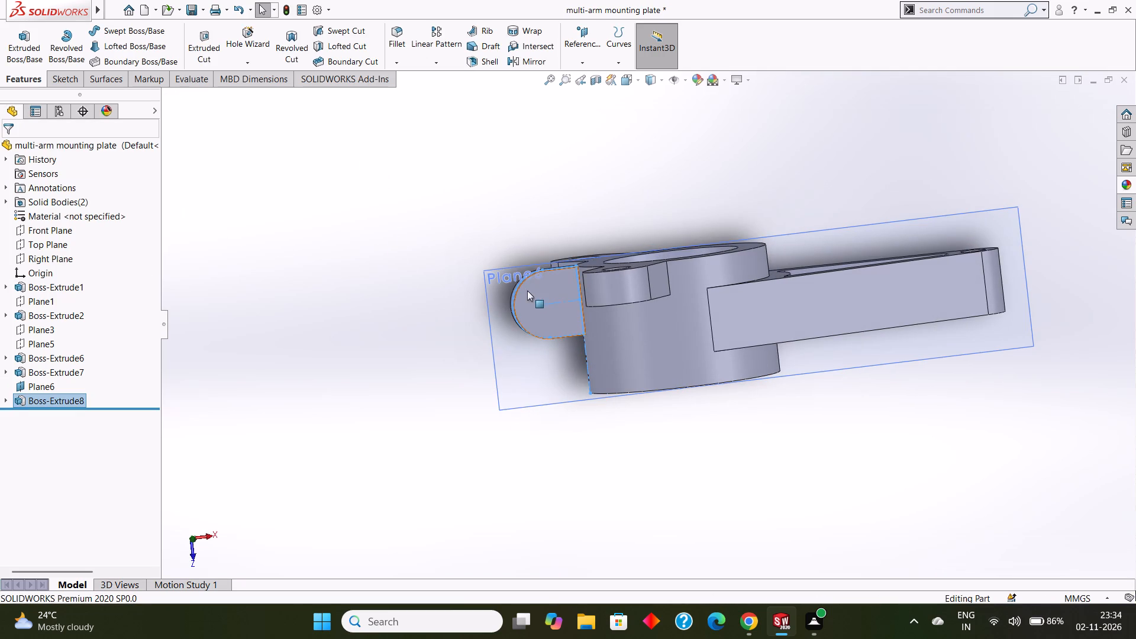
click(543, 291)
click(598, 257)
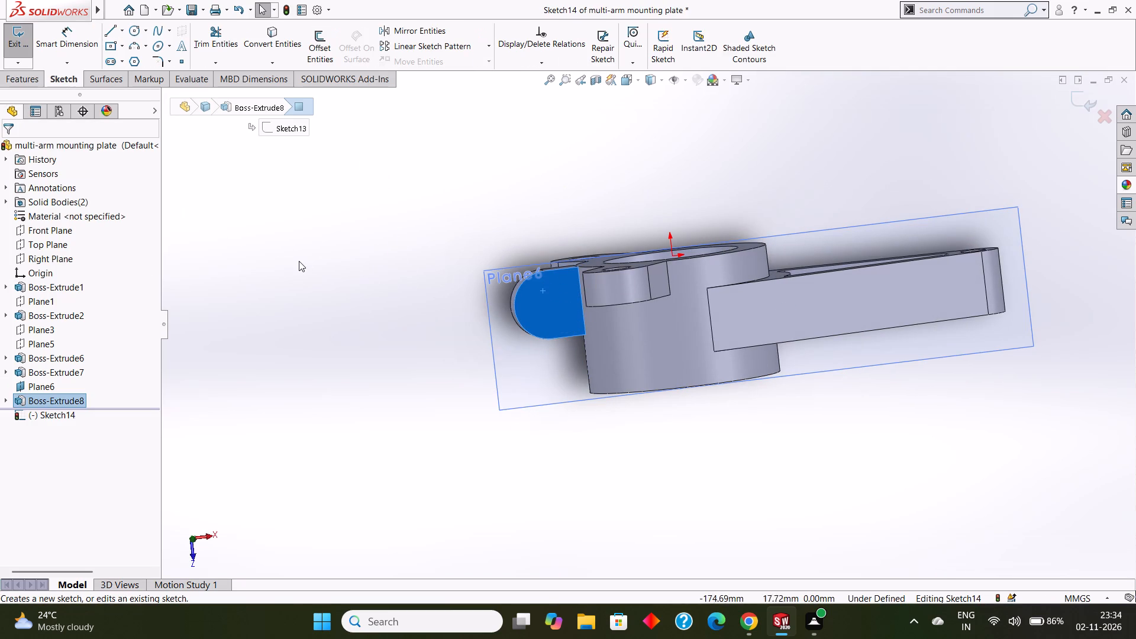
key(ctrl+8)
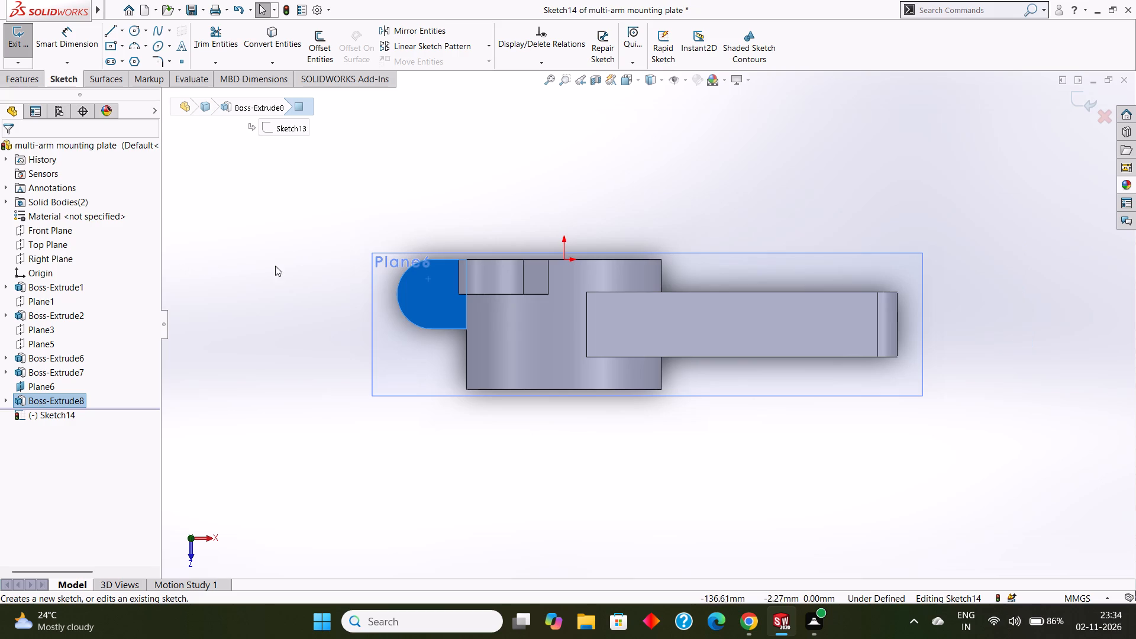
scroll(301, 271, up, 2)
scroll(408, 271, up, 1)
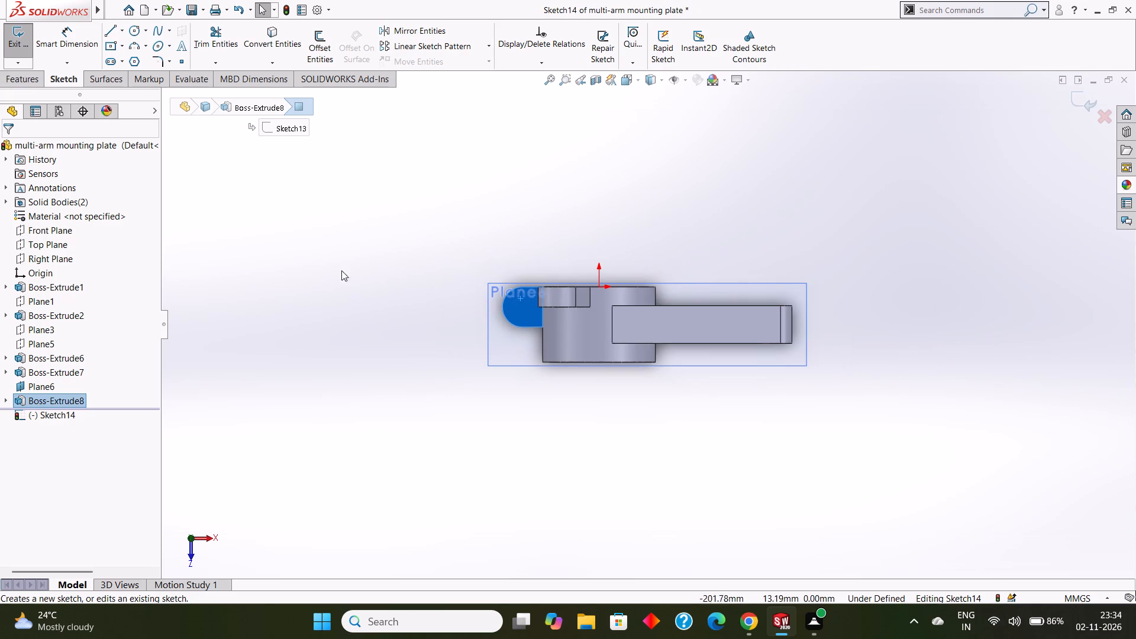
key(Escape)
key(Escape)
scroll(552, 261, down, 3)
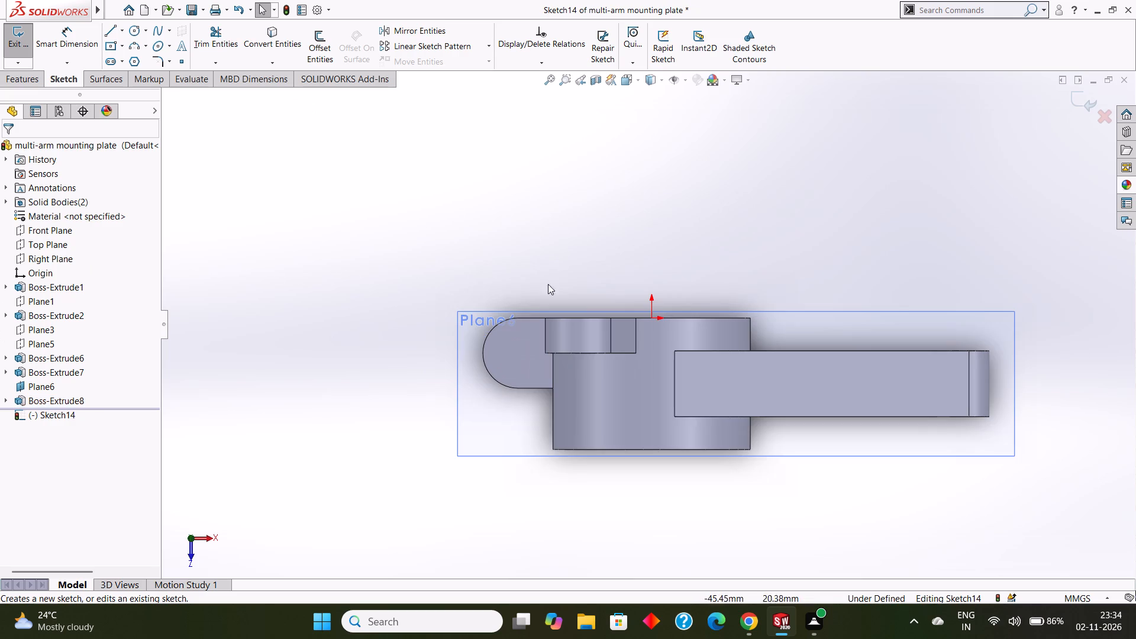
click(135, 27)
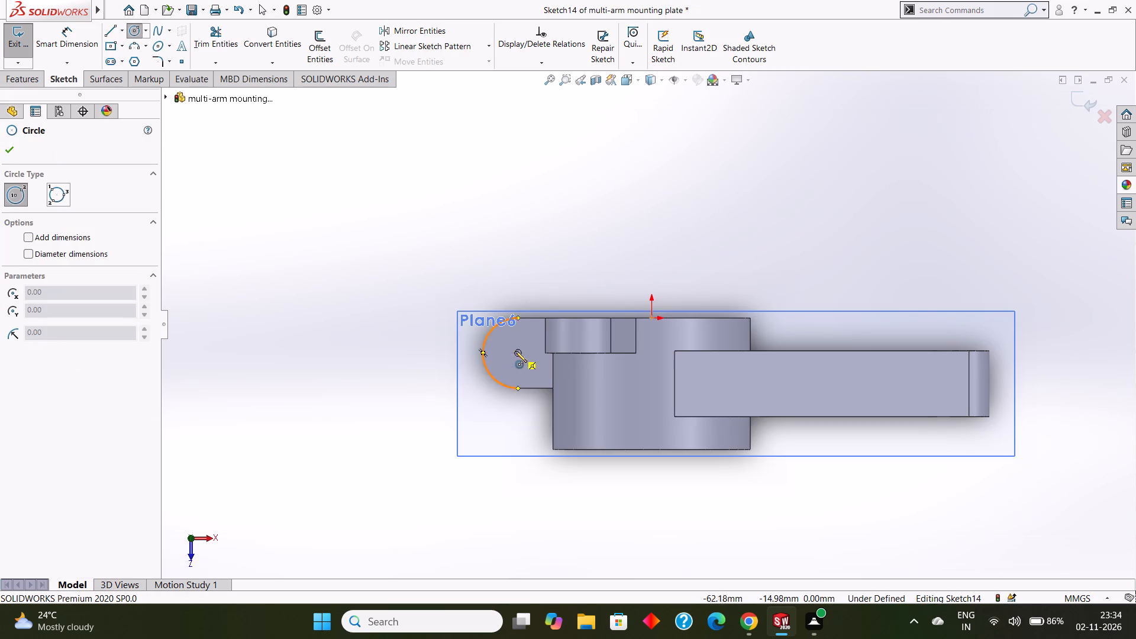
drag(517, 351, 528, 368)
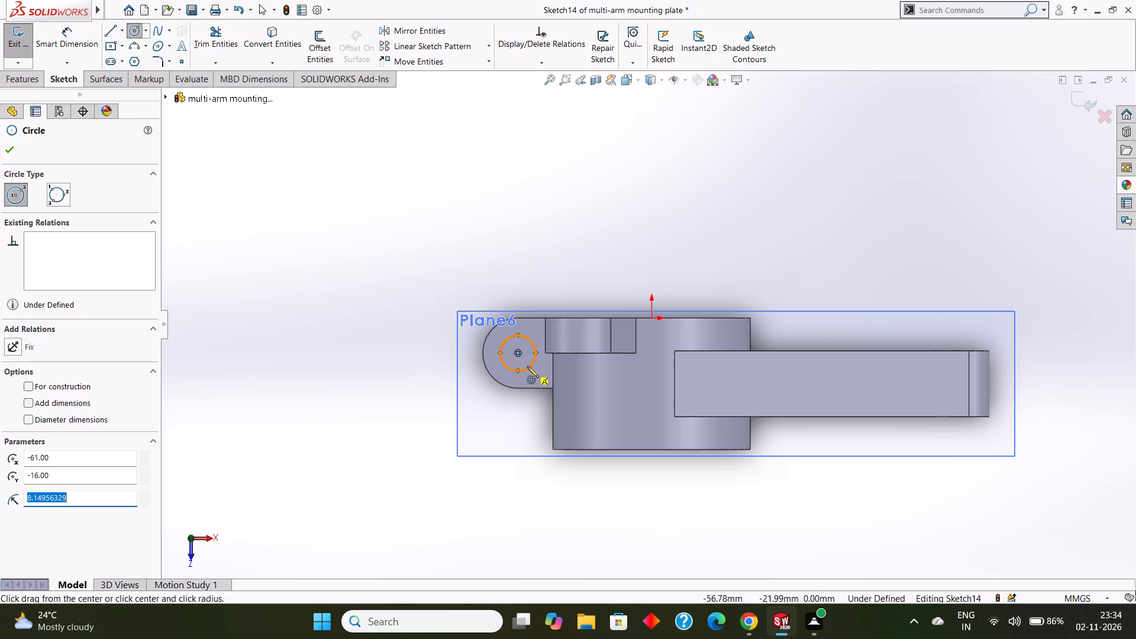
key(BackSpace)
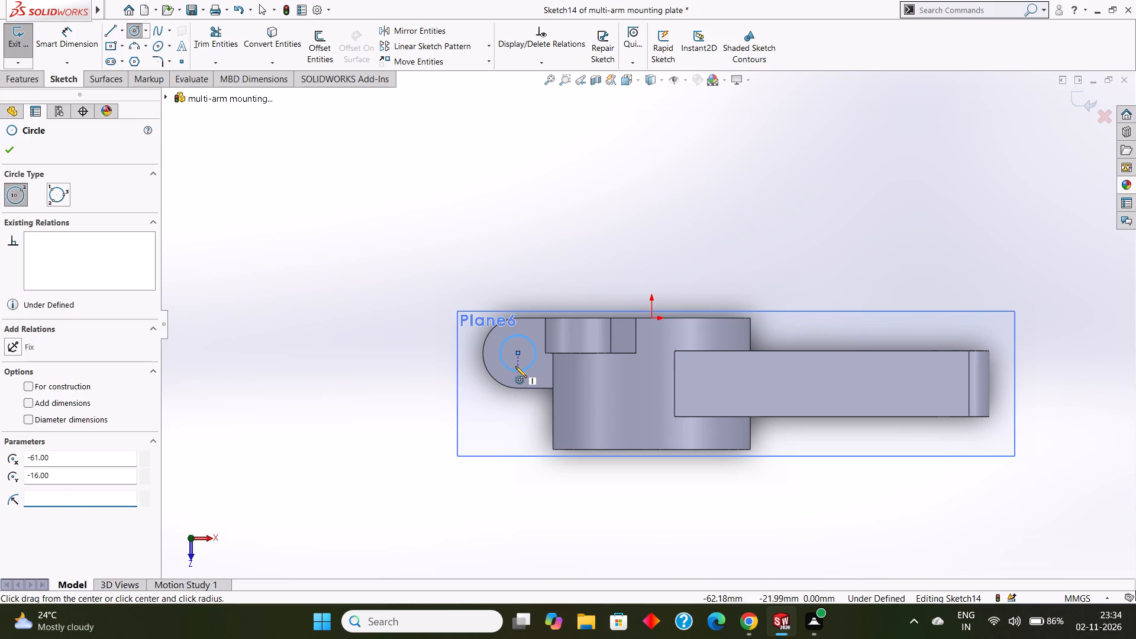
key(7)
key(Return)
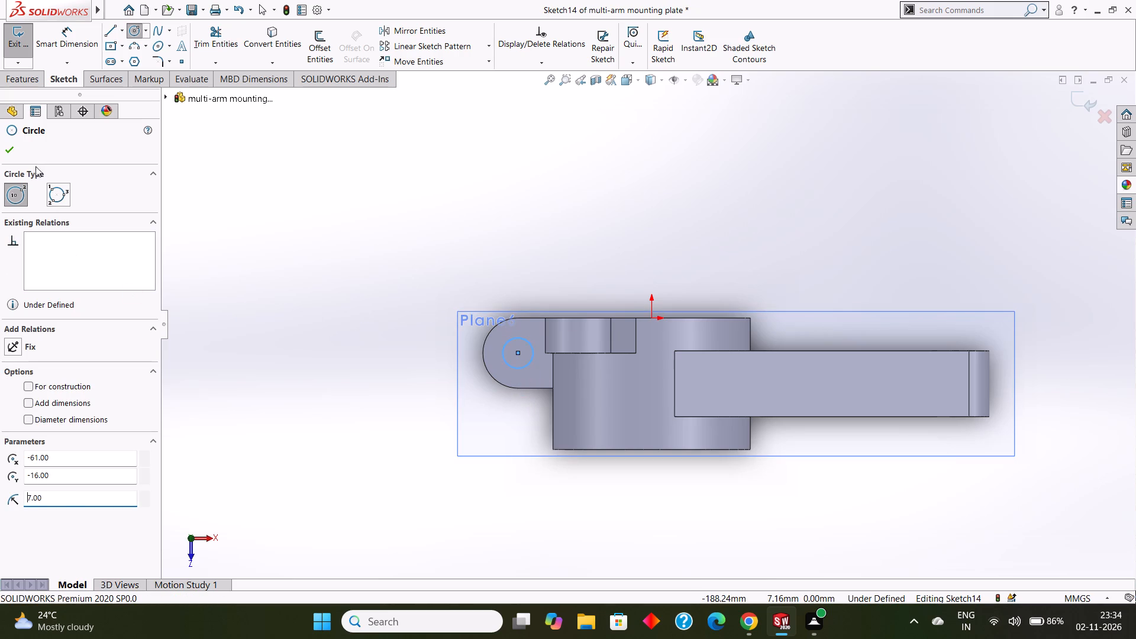
click(15, 149)
Dimension the hole circle's diameter as 14 mm.
click(60, 45)
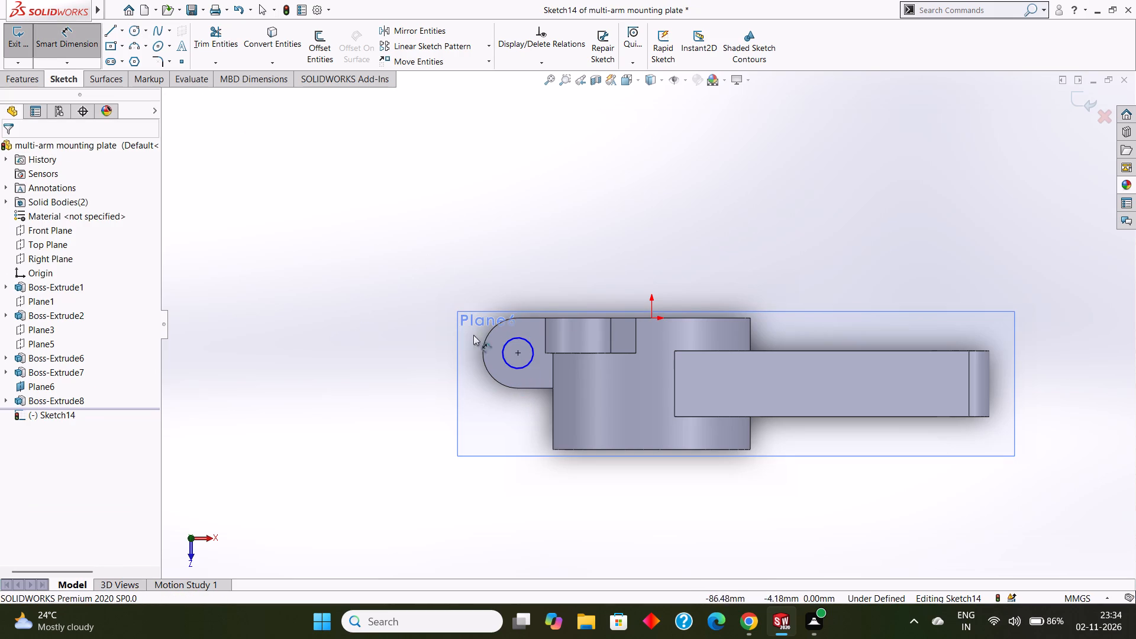
click(518, 339)
click(502, 238)
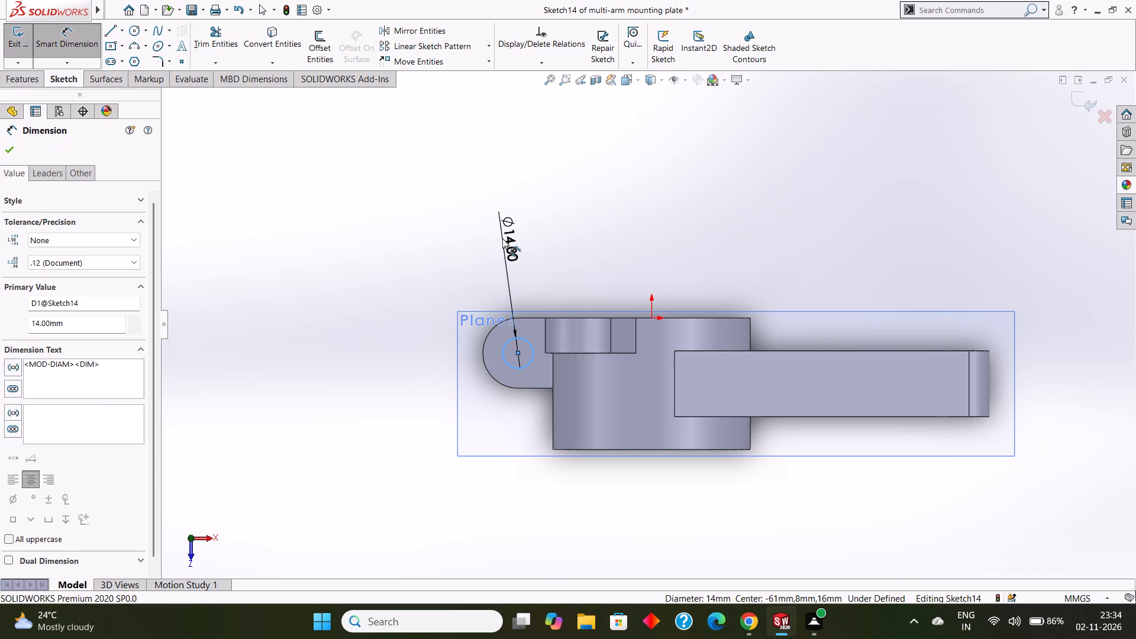
click(455, 219)
click(11, 149)
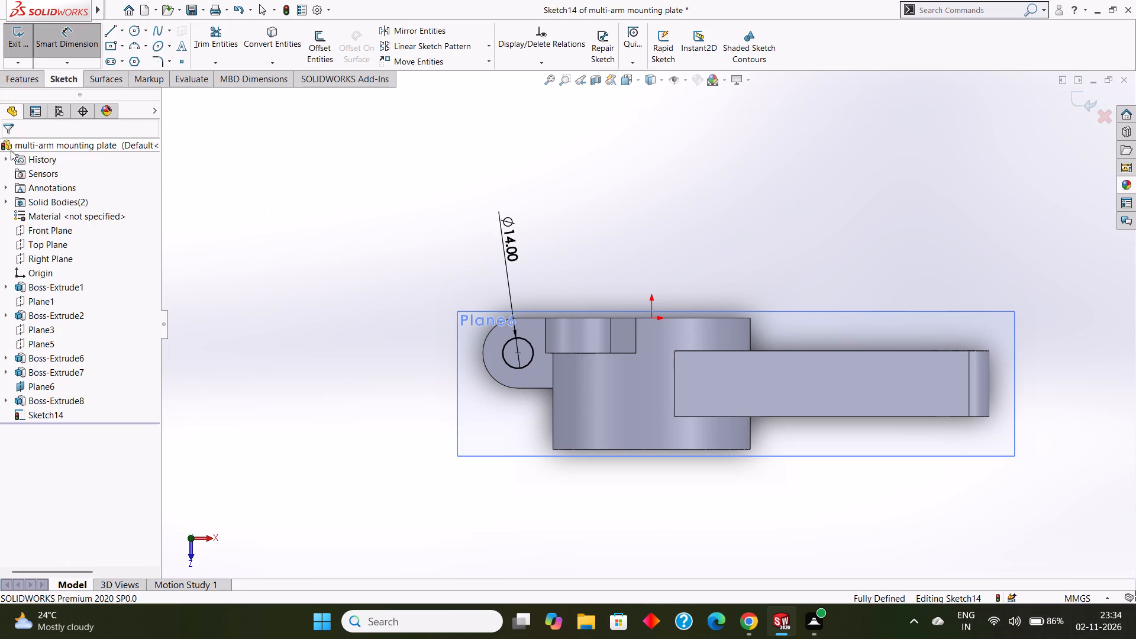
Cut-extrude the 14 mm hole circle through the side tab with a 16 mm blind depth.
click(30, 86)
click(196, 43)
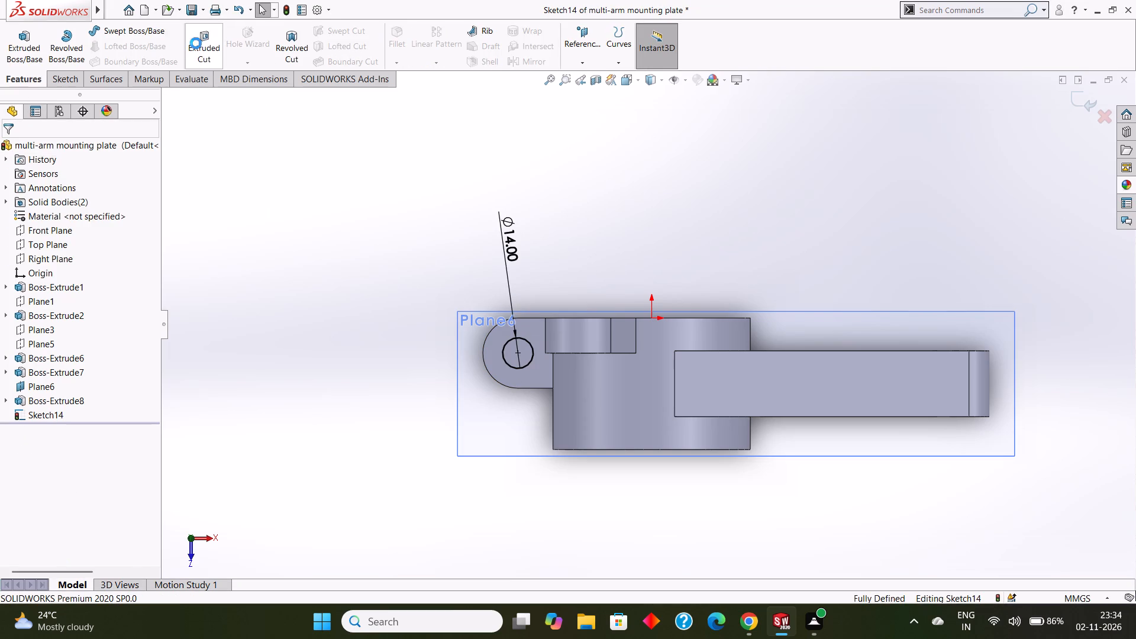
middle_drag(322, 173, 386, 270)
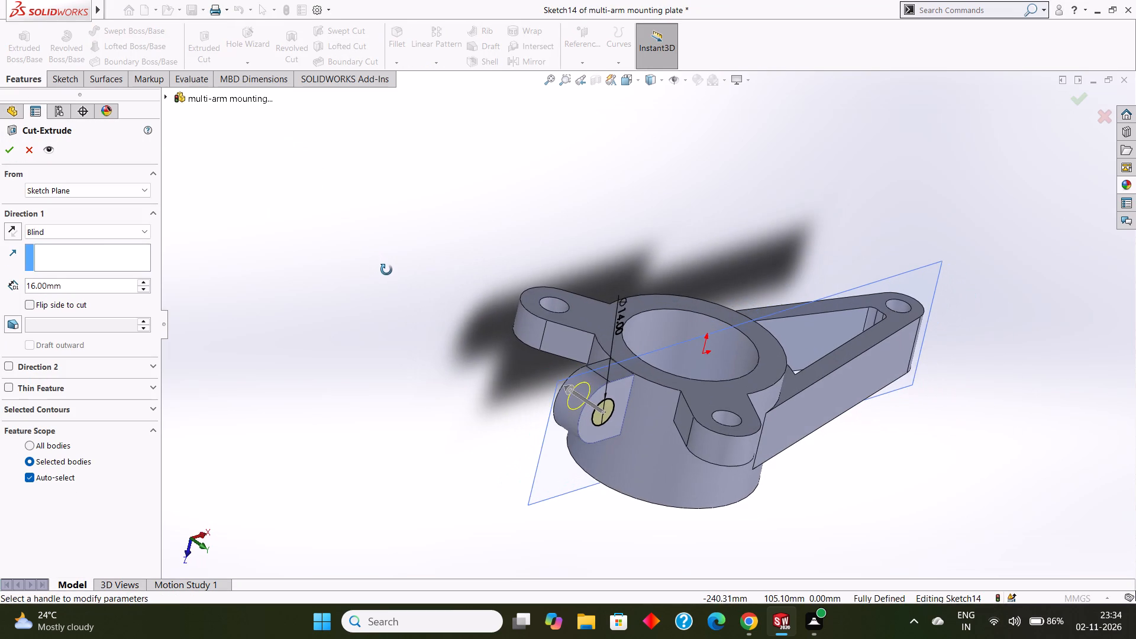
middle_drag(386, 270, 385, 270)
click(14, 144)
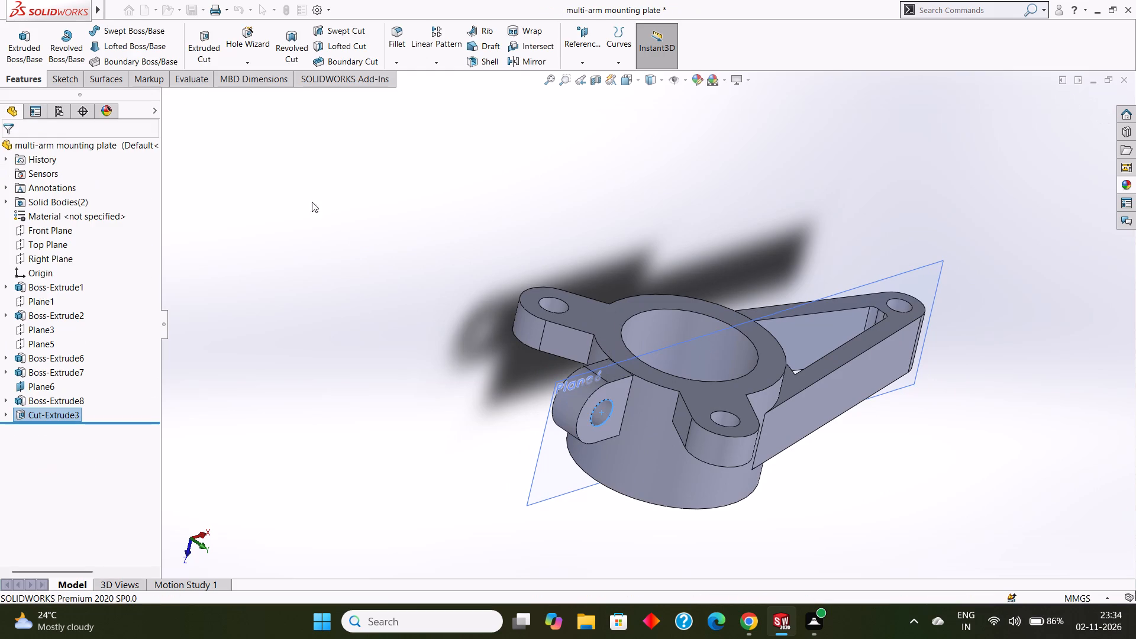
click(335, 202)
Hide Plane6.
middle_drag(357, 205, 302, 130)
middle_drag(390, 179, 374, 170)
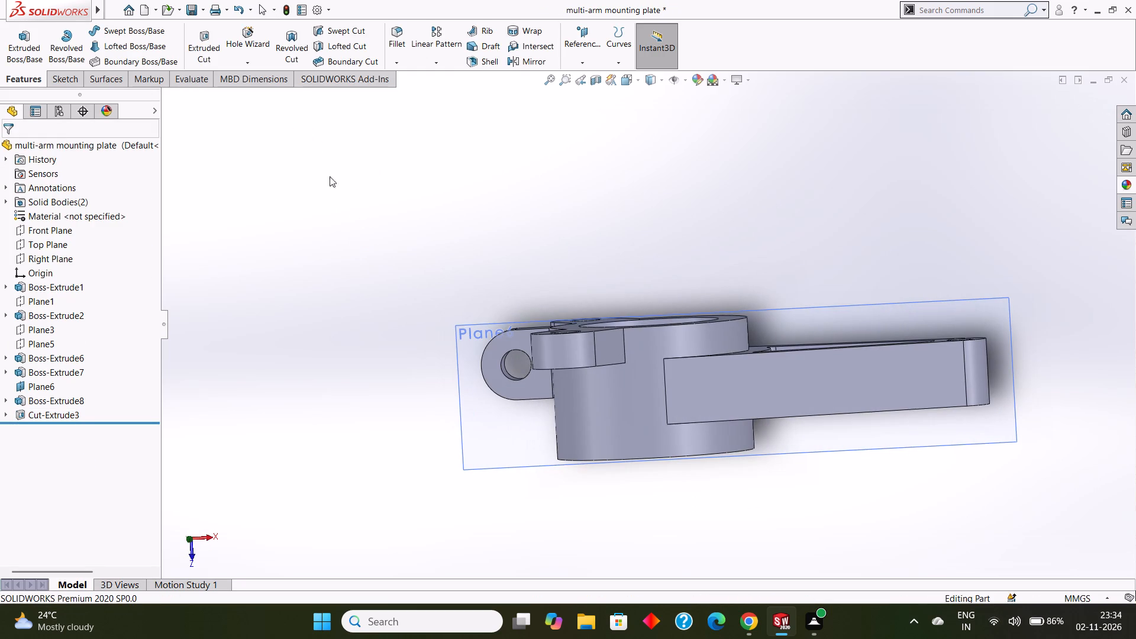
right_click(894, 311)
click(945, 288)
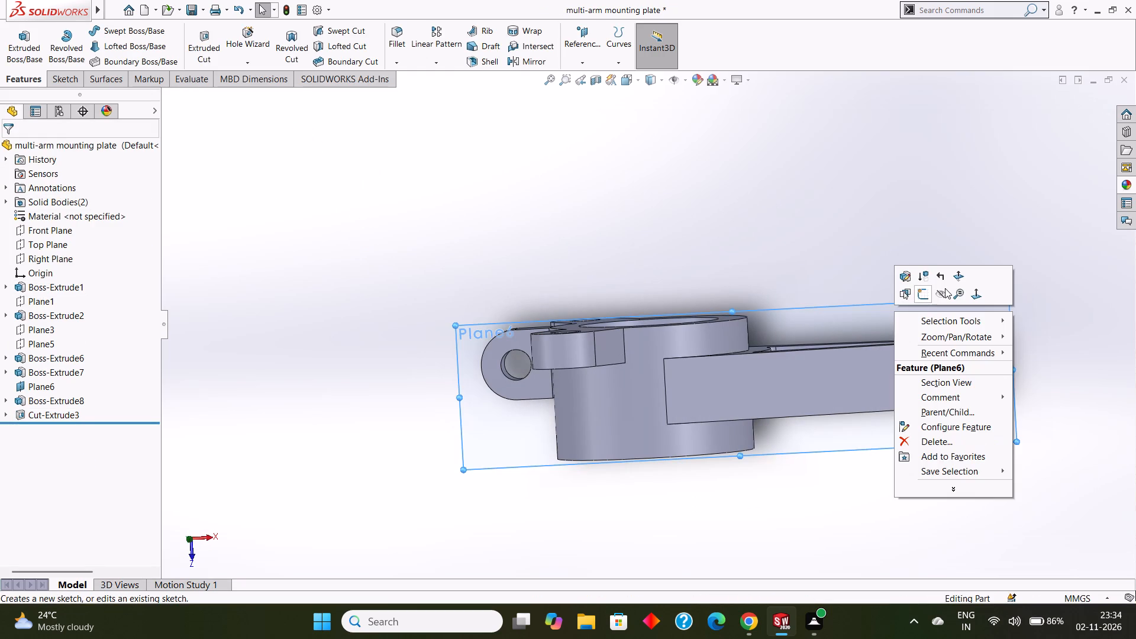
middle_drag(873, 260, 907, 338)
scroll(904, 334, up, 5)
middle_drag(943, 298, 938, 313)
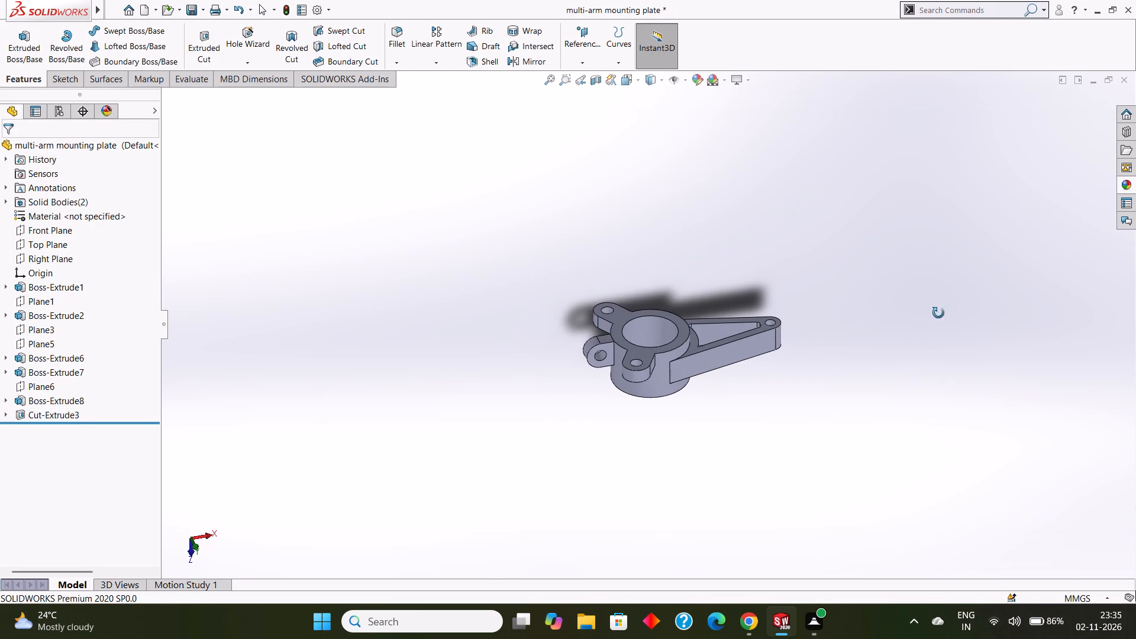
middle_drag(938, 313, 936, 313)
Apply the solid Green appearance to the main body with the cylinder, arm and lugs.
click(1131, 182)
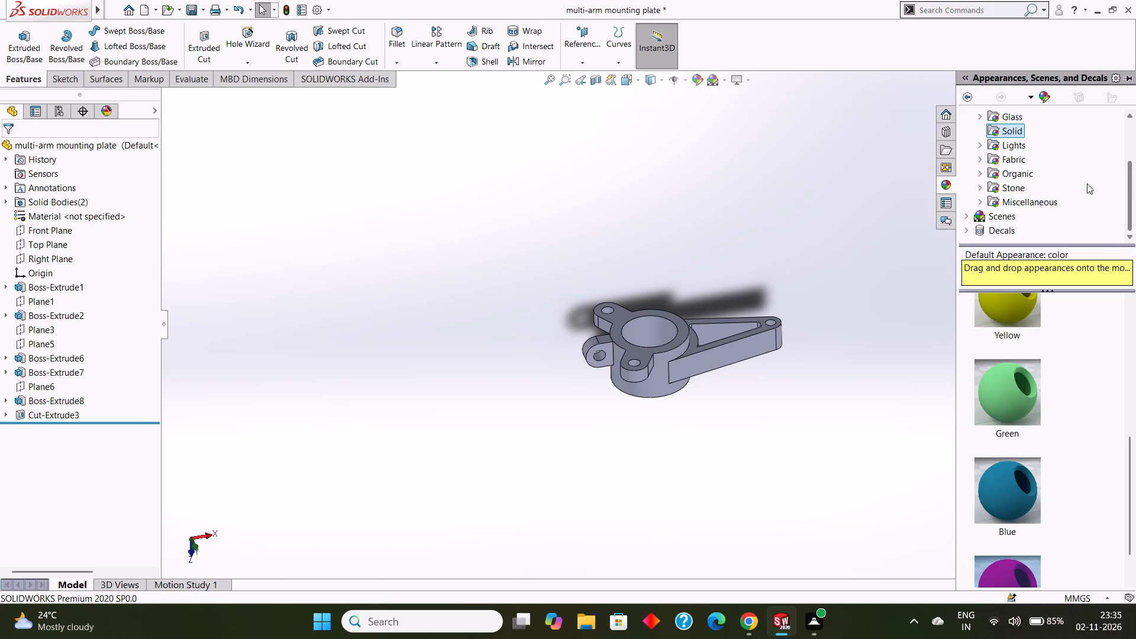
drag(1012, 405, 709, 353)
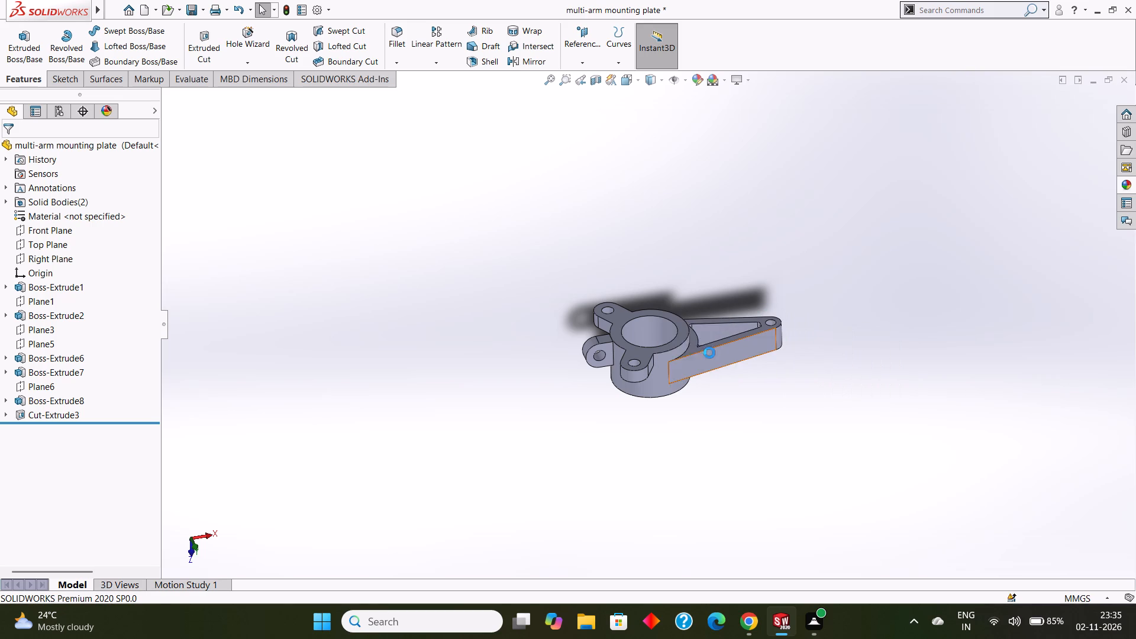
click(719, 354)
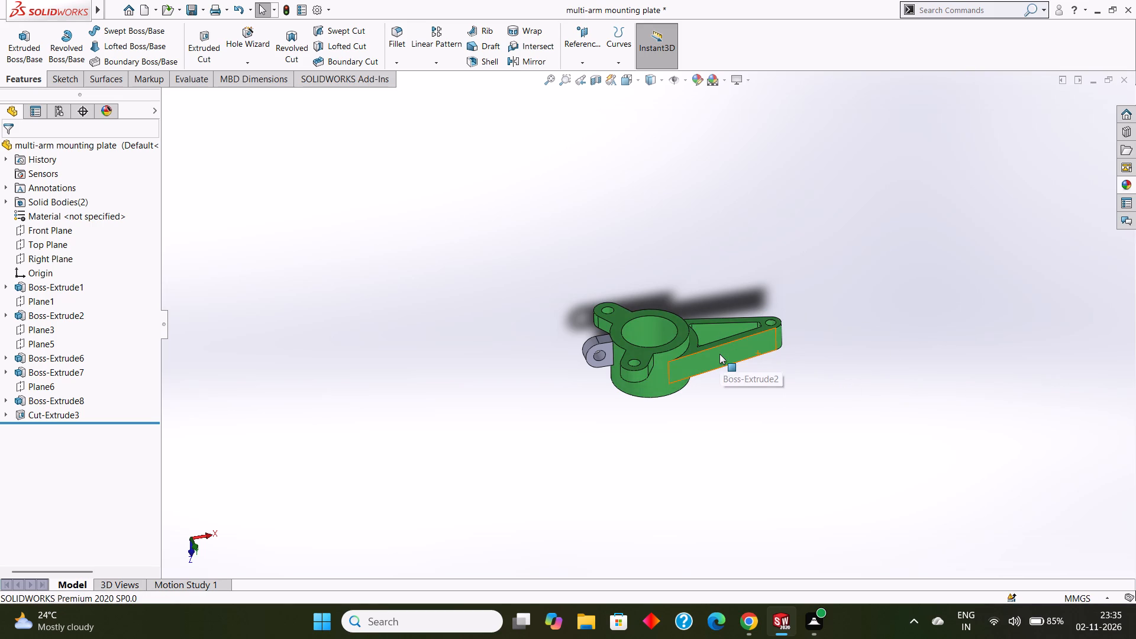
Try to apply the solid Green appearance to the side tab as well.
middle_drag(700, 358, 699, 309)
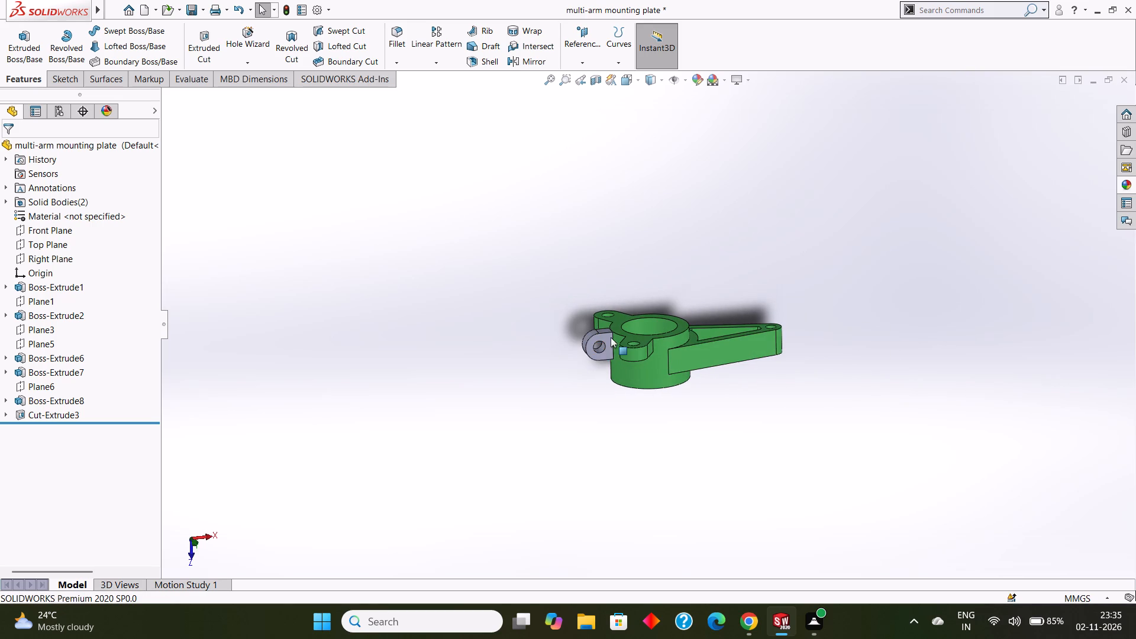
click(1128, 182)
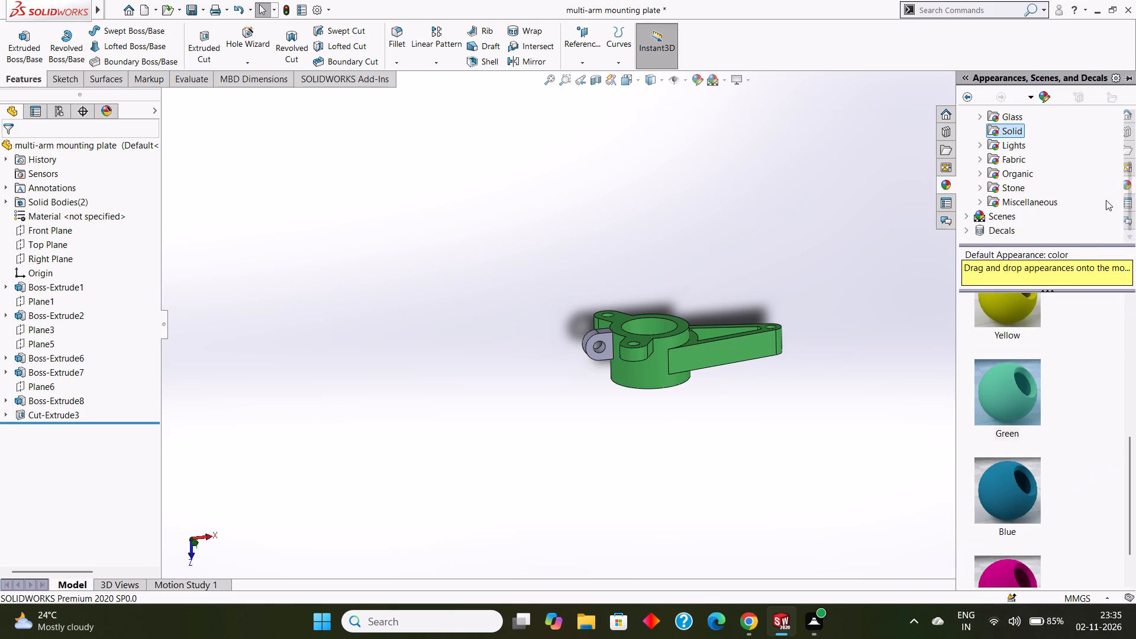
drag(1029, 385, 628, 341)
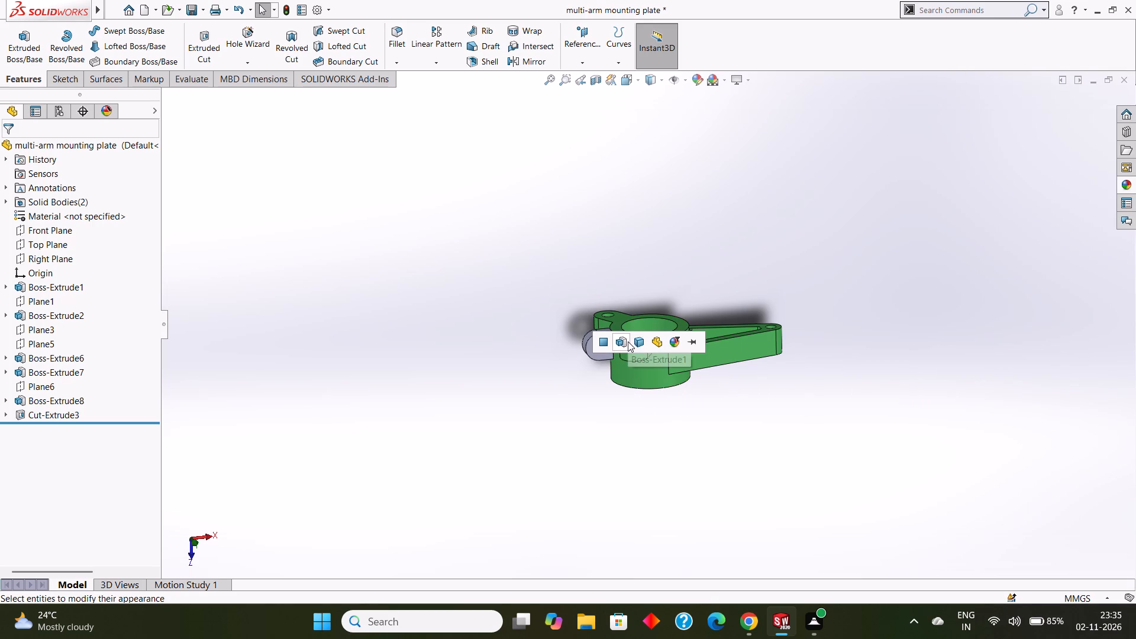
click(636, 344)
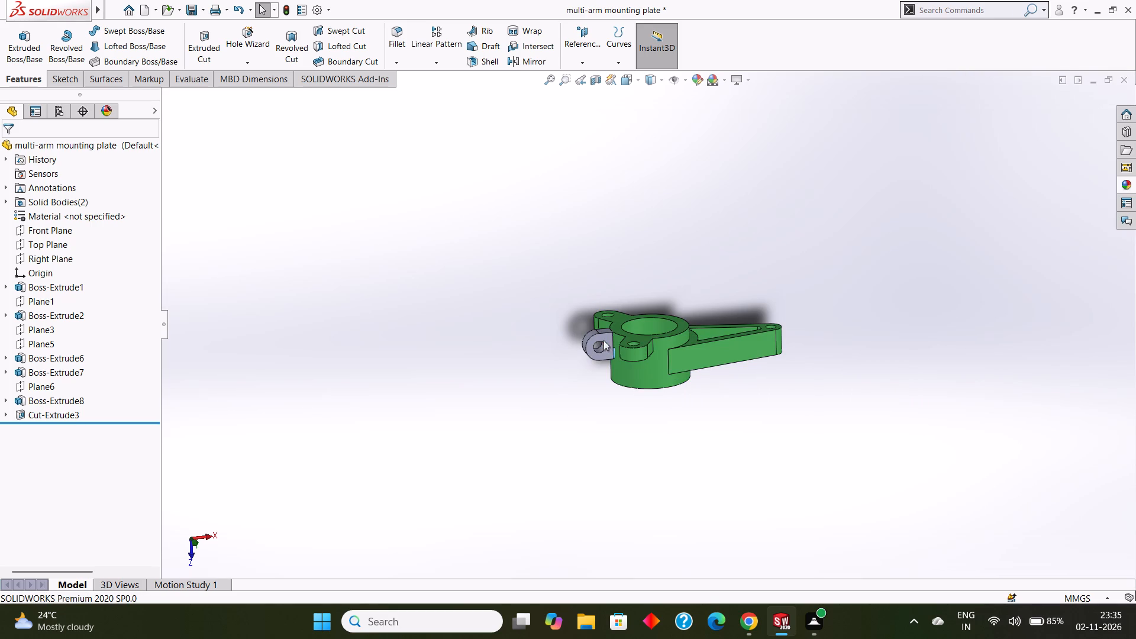
Examine closely the junction where the side tab meets the cylinder wall.
scroll(602, 343, down, 1)
middle_drag(604, 348, 609, 369)
scroll(614, 351, down, 5)
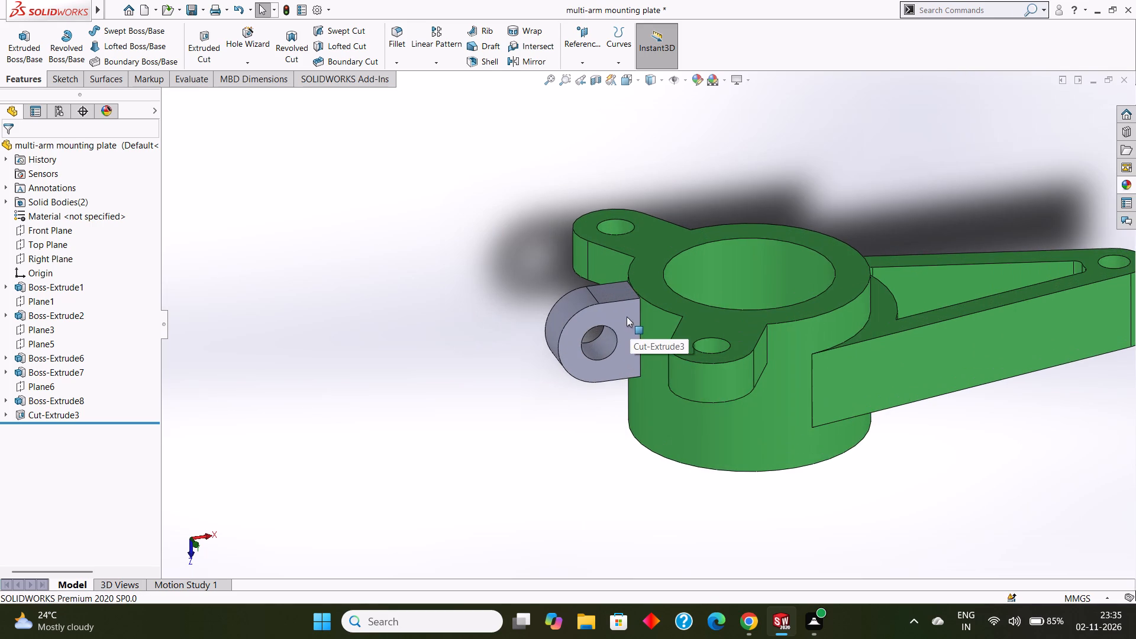
middle_drag(632, 312, 609, 322)
middle_drag(608, 322, 605, 316)
scroll(605, 316, down, 8)
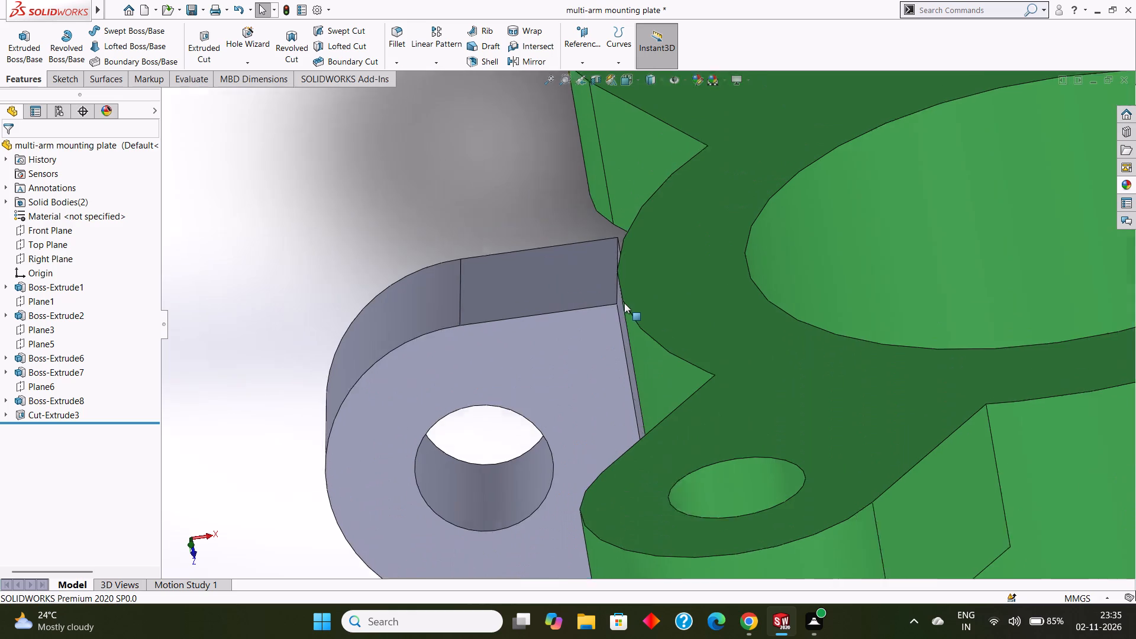
scroll(624, 303, down, 1)
middle_drag(663, 312, 661, 302)
key(Escape)
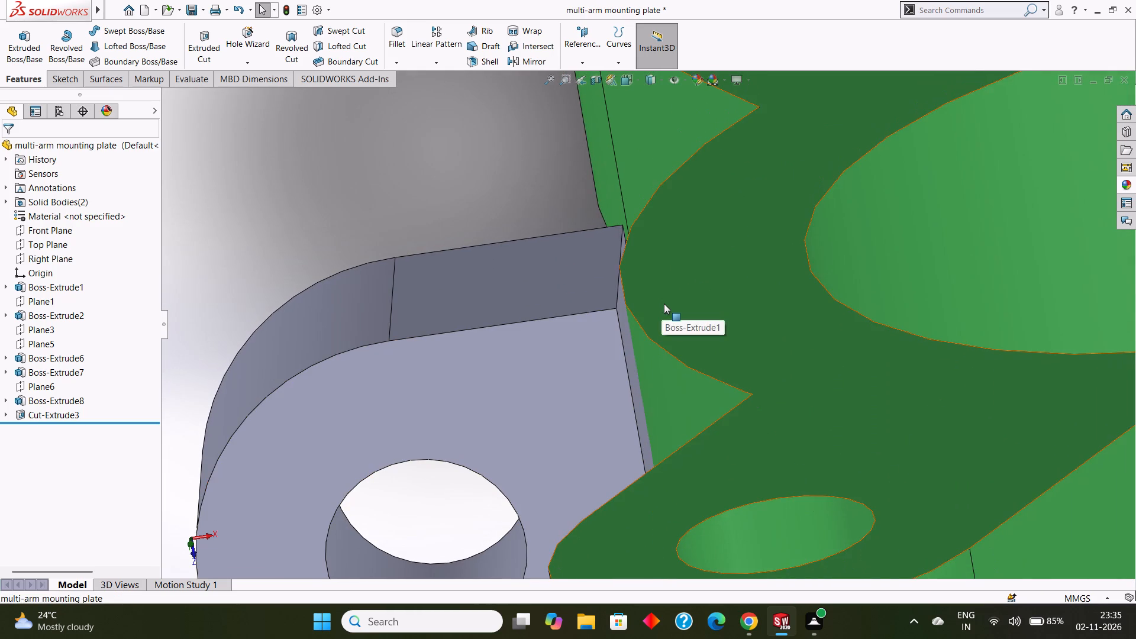
Undo the green appearances, the hole cut and its sketch, and the side tab boss, back to editing the round-ended tab profile.
key(ctrl+z)
key(ctrl+z)
key(ctrl+z)
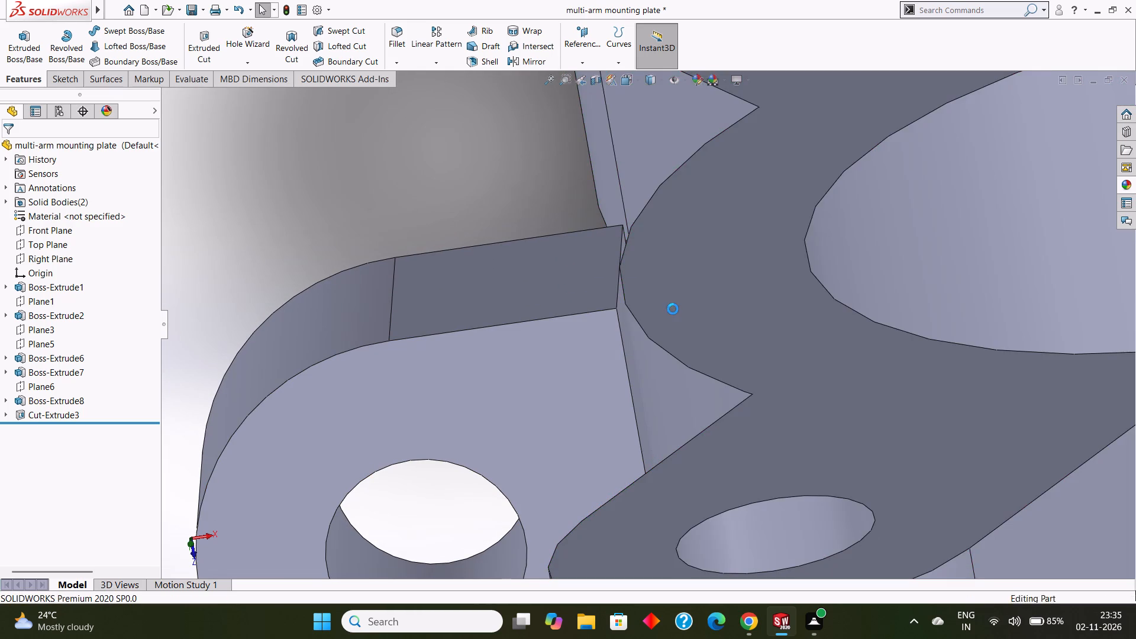
key(ctrl+z)
key(ctrl+z)
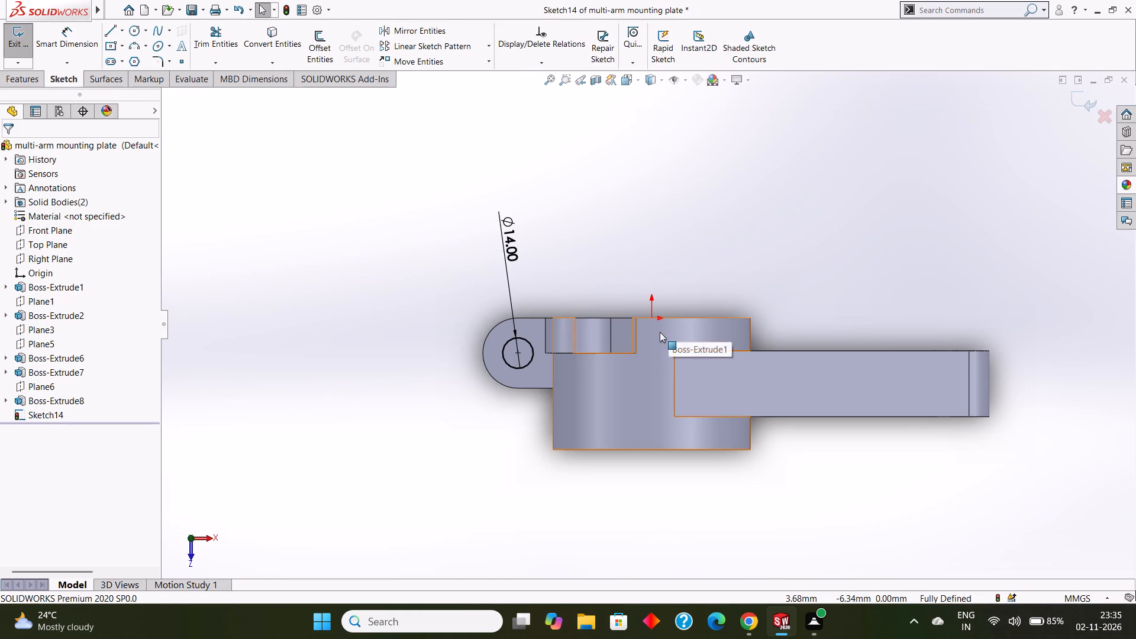
key(ctrl+z)
key(ctrl+z)
key(ctrl+z)
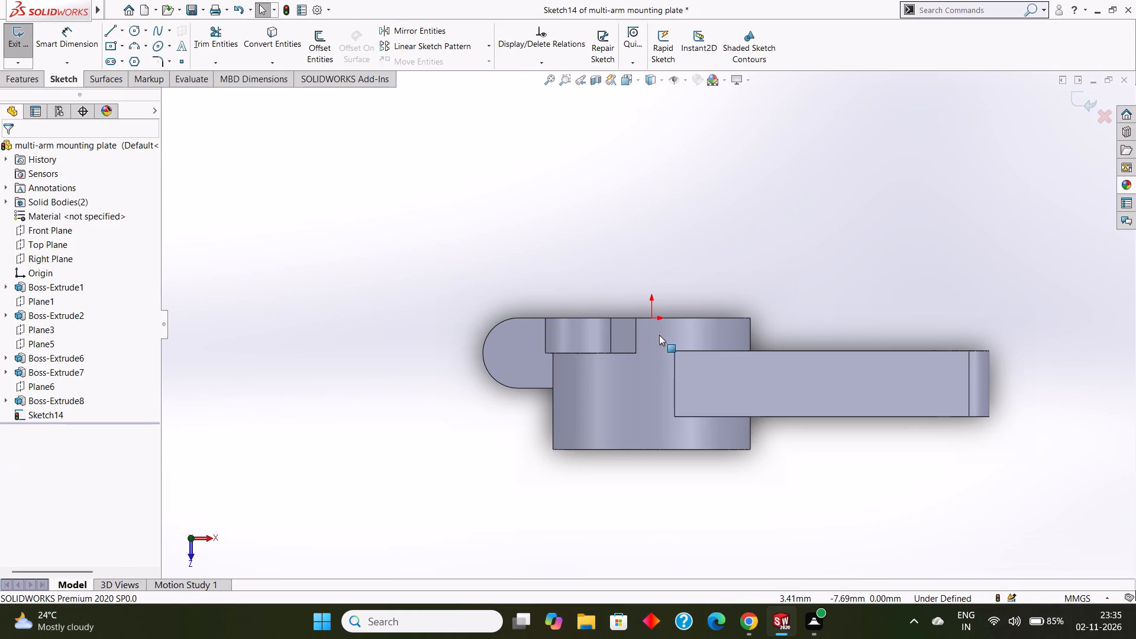
key(ctrl+z)
key(ctrl+z)
key(ctrl+z)
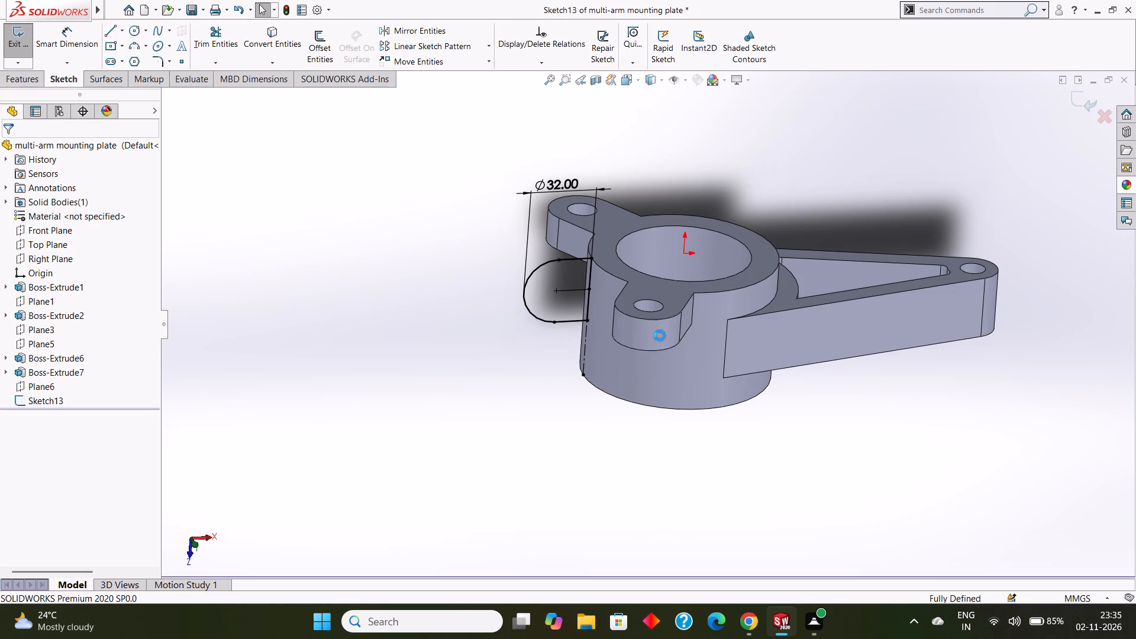
Show Plane6.
middle_drag(635, 329, 627, 309)
middle_drag(624, 306, 620, 298)
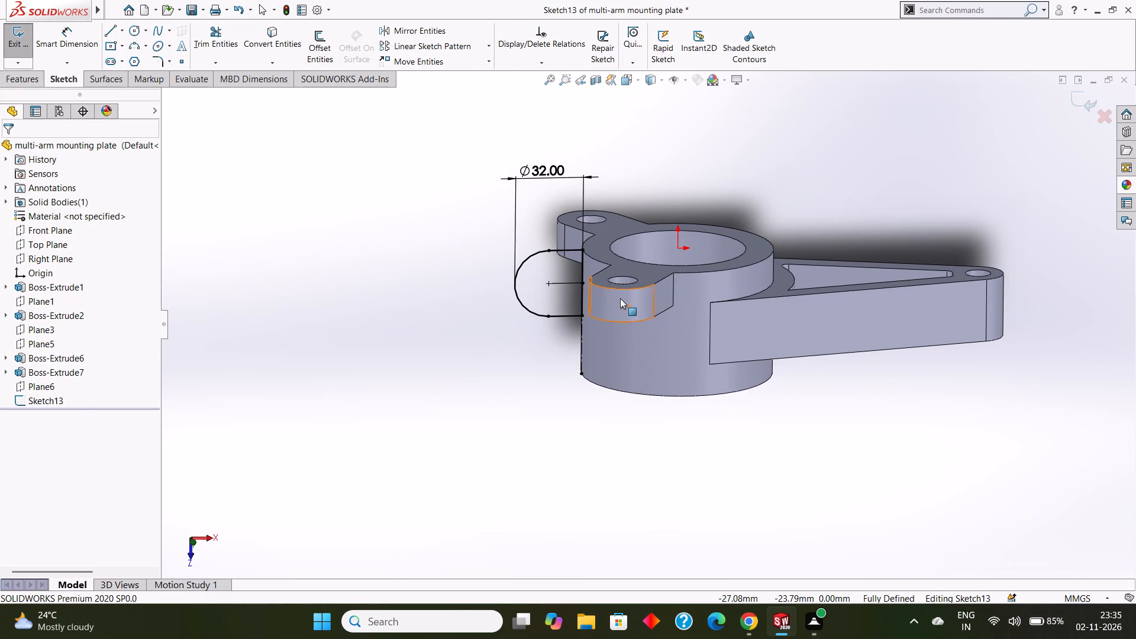
click(57, 383)
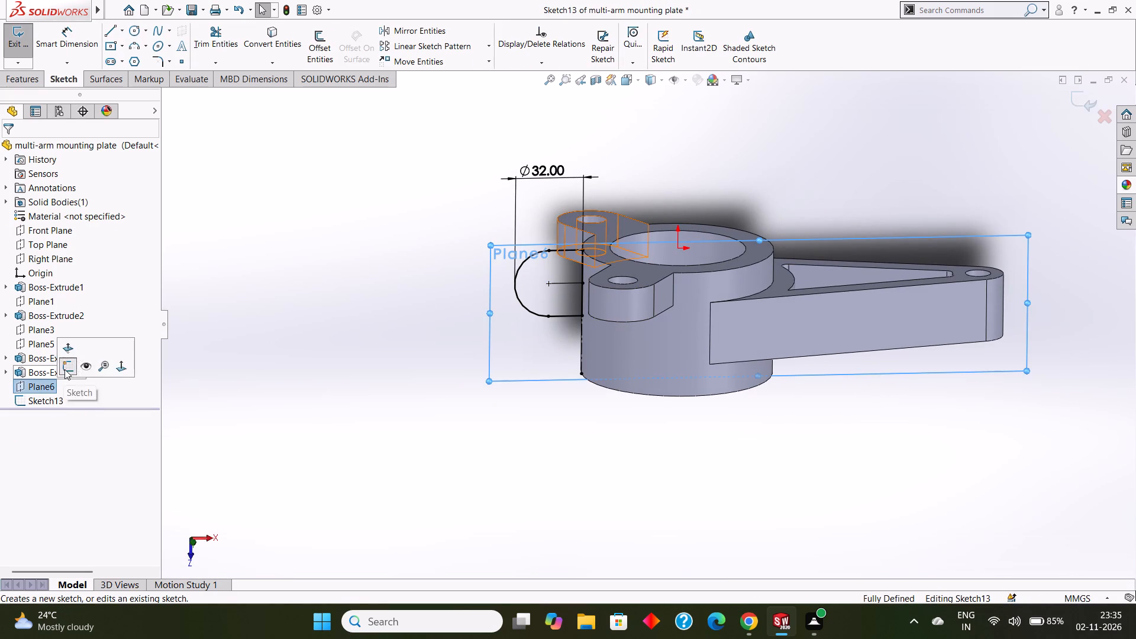
click(35, 382)
click(62, 365)
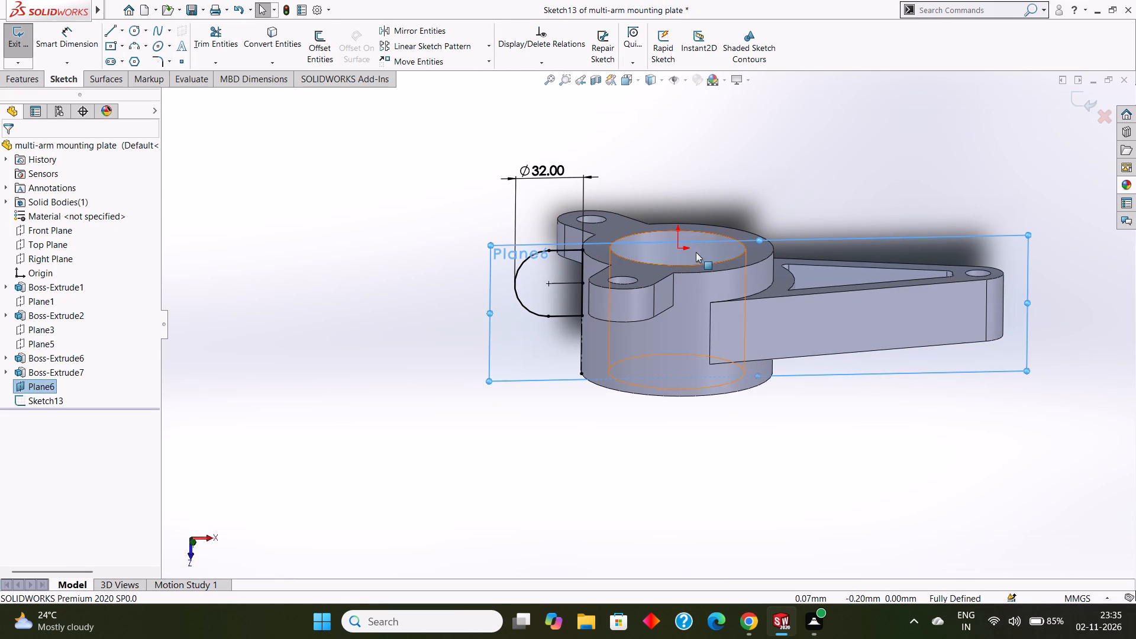
click(857, 248)
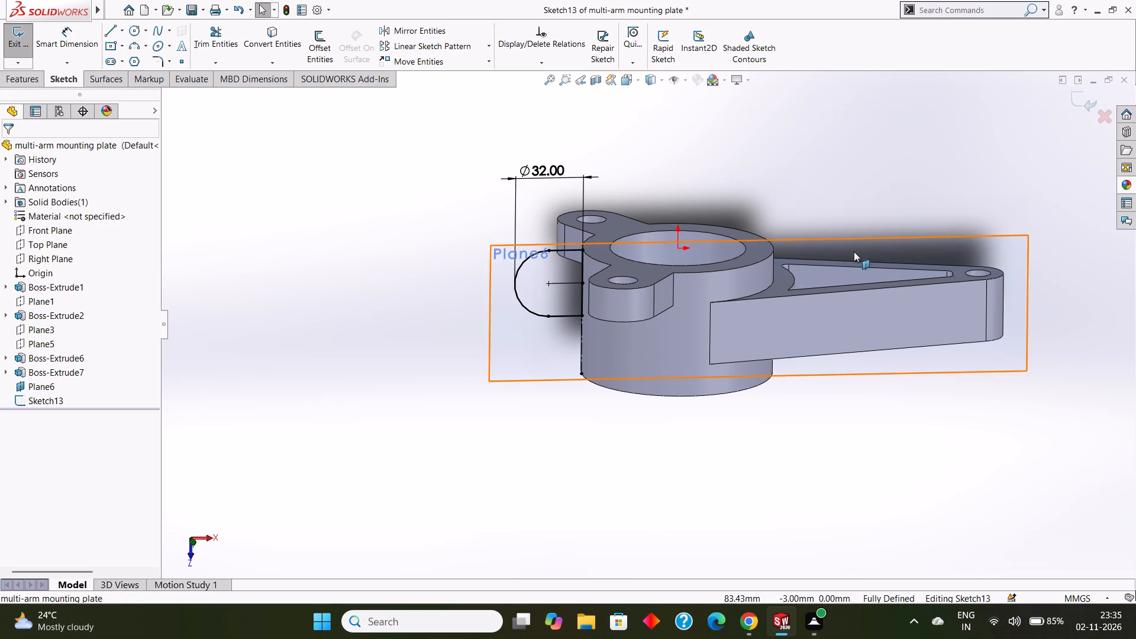
Draw three connected lines extending the tab profile about 6 mm into the cylinder, from its upper corner round to its lower corner.
key(ctrl+8)
scroll(648, 337, down, 4)
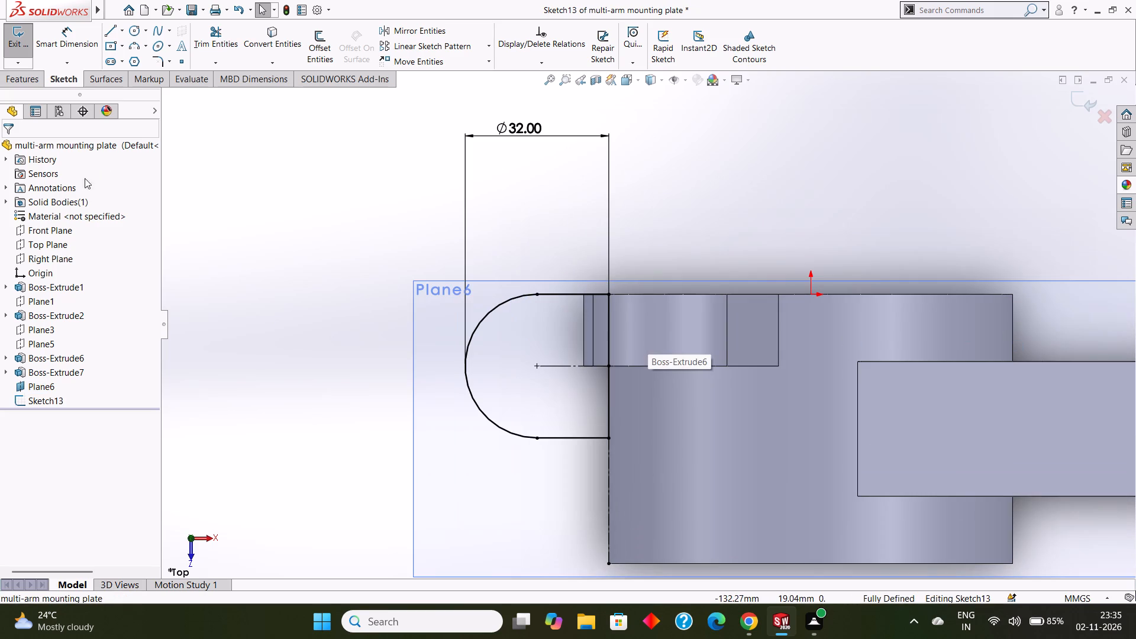
click(108, 30)
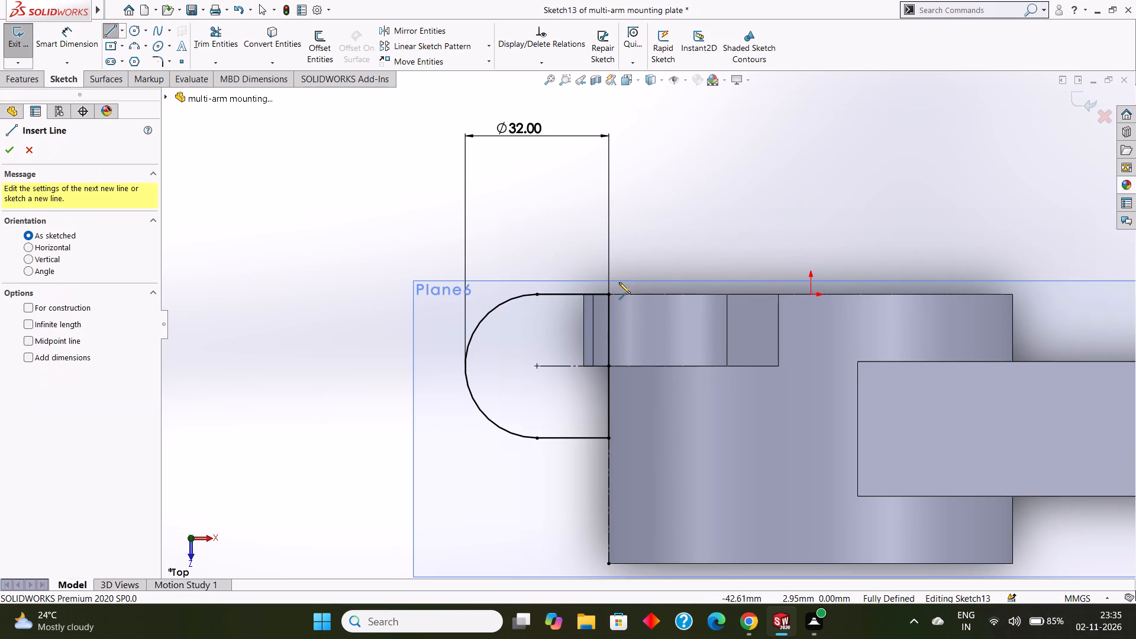
click(610, 292)
click(635, 292)
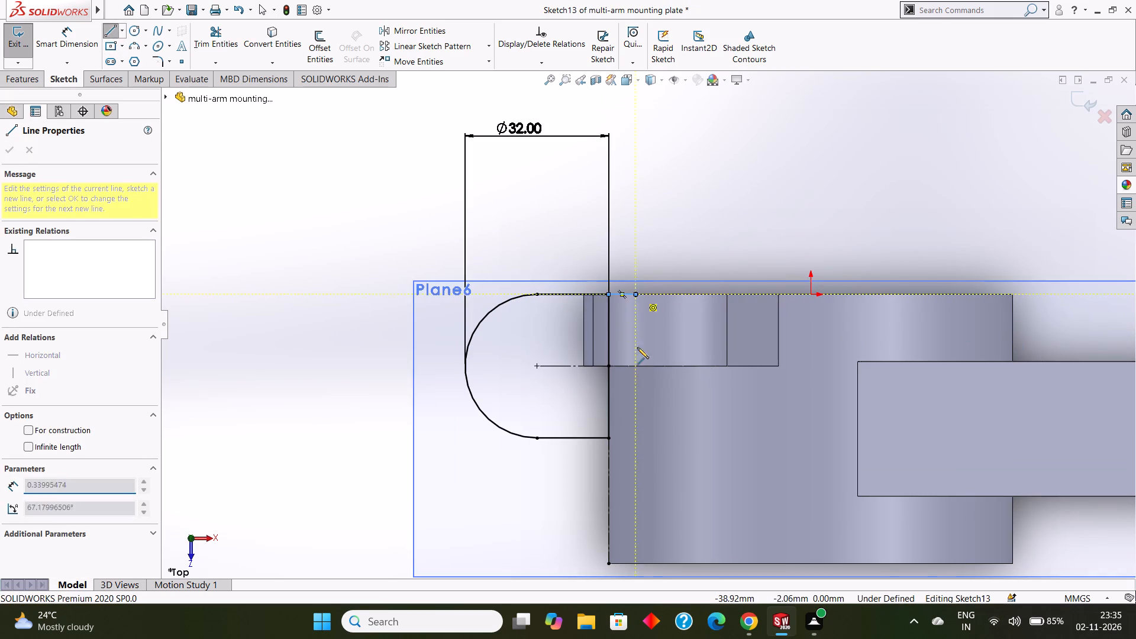
click(634, 439)
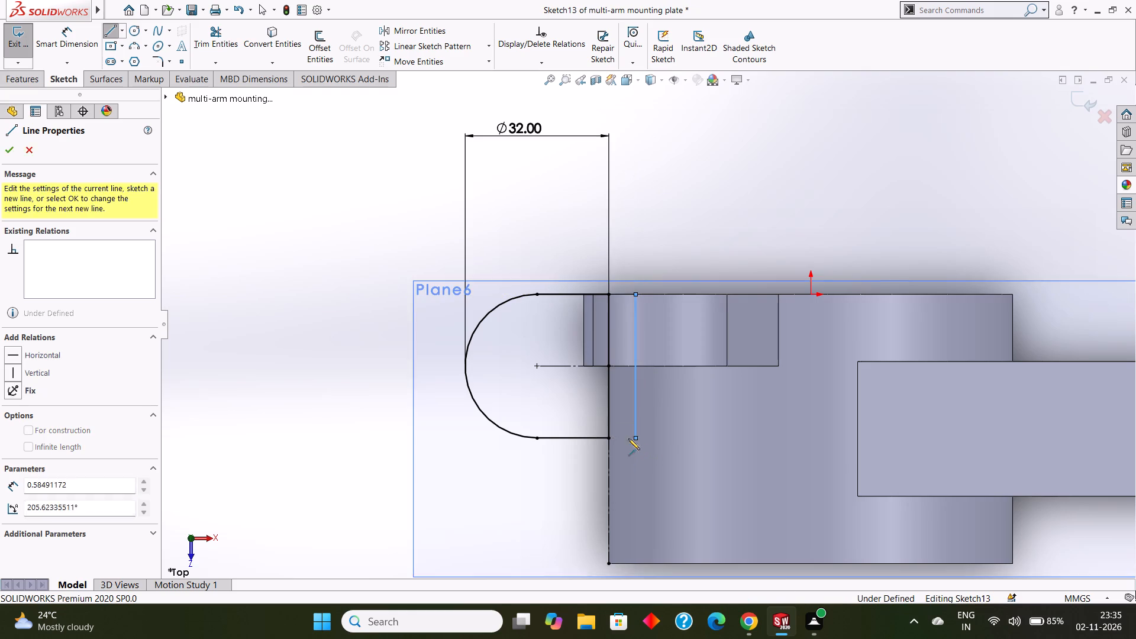
click(606, 438)
key(Escape)
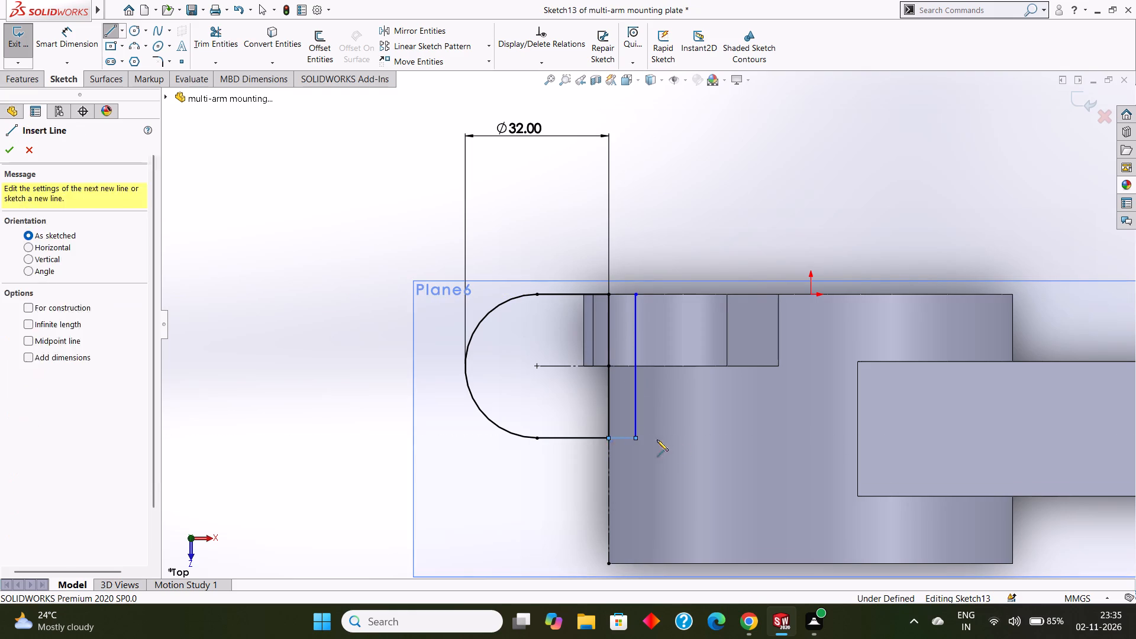
key(Escape)
key(Escape)
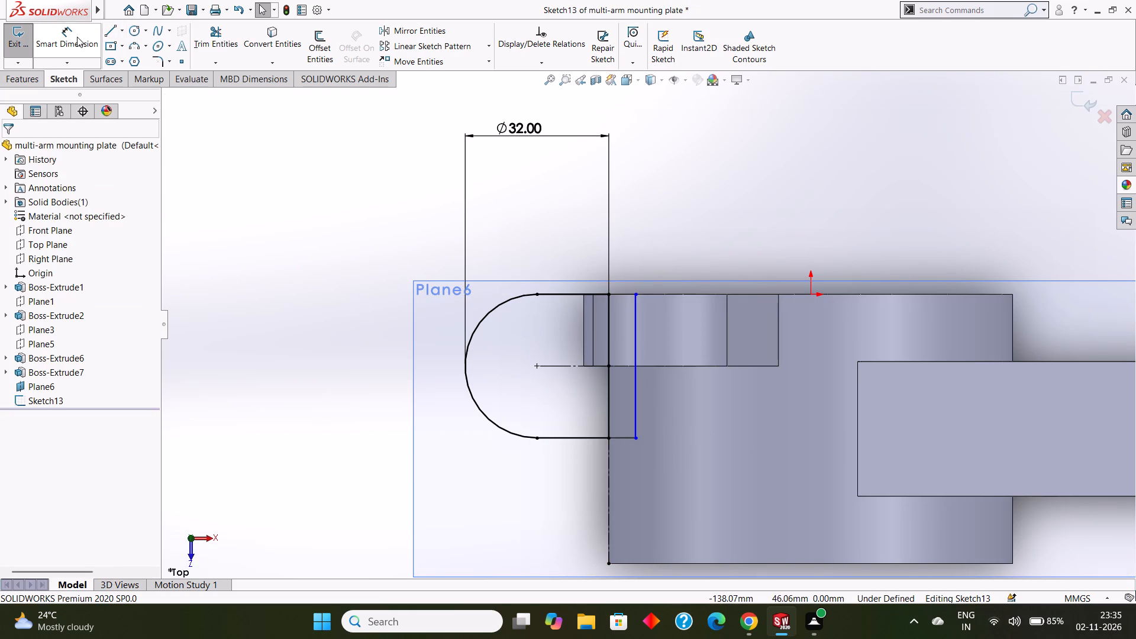
Trim away both halves of the tab profile's old vertical closing line at the cylinder's outer edge.
click(218, 33)
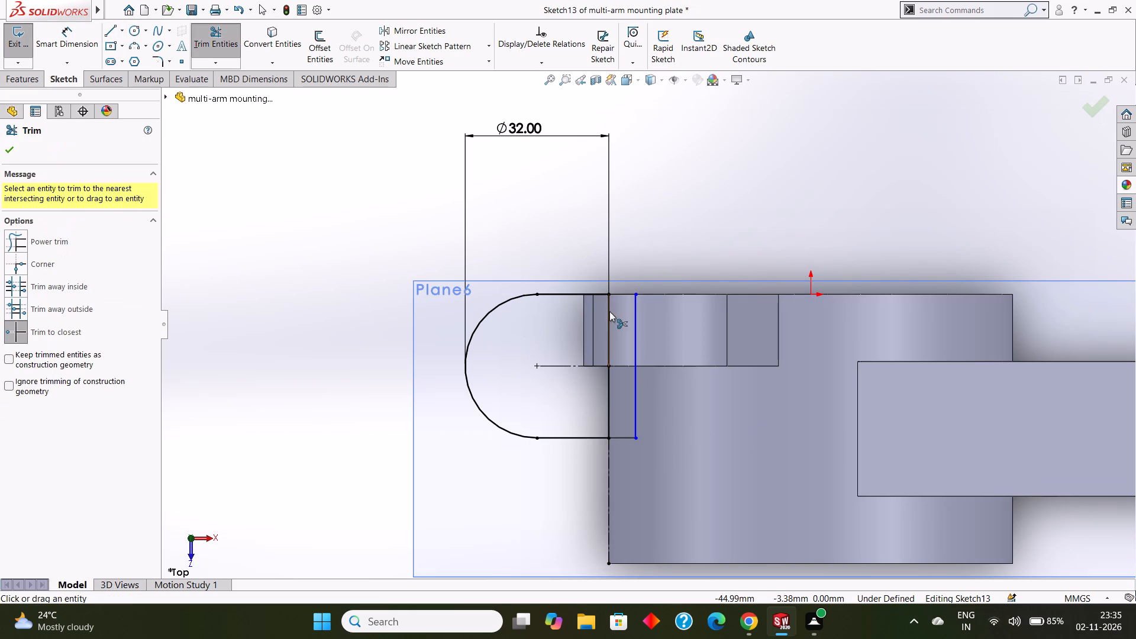
click(609, 311)
key(Escape)
click(611, 379)
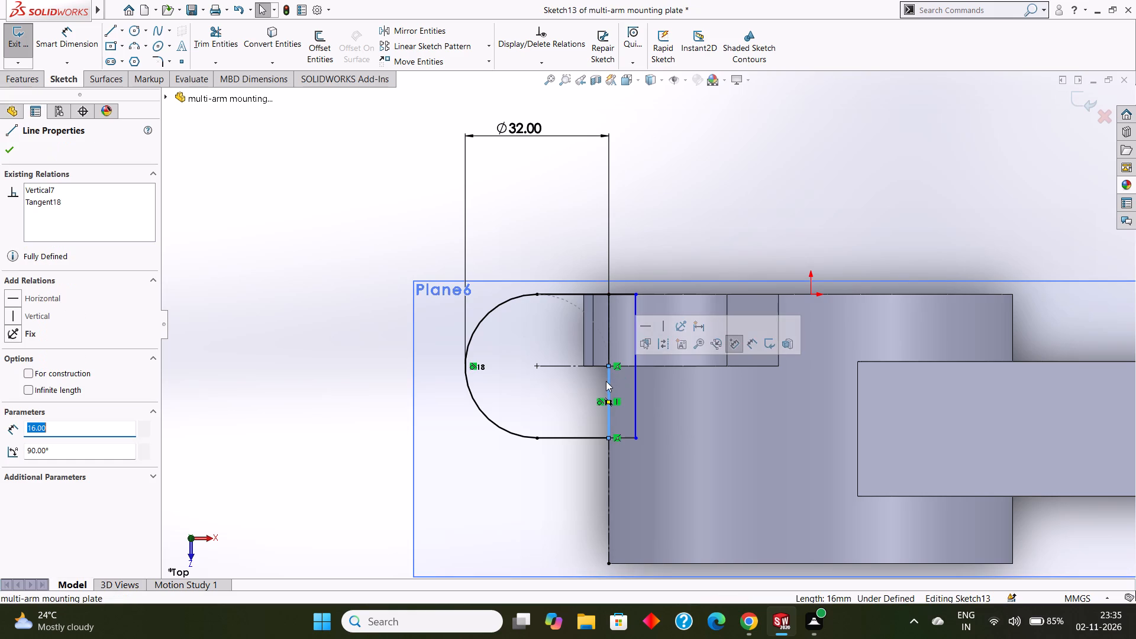
click(607, 383)
key(Escape)
key(Escape)
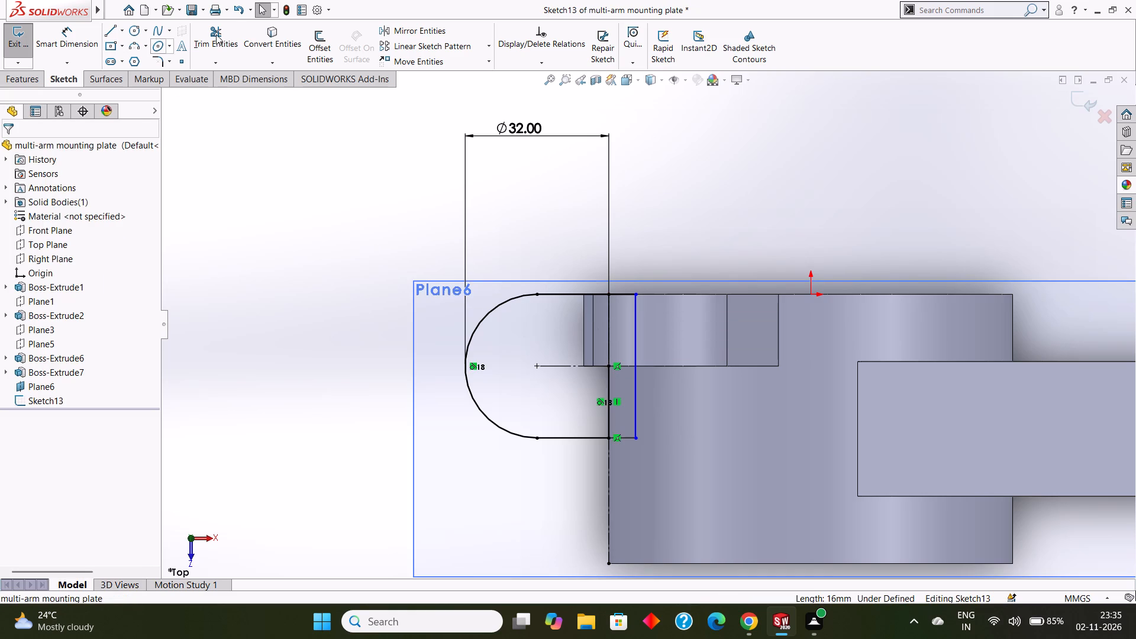
click(216, 34)
click(609, 386)
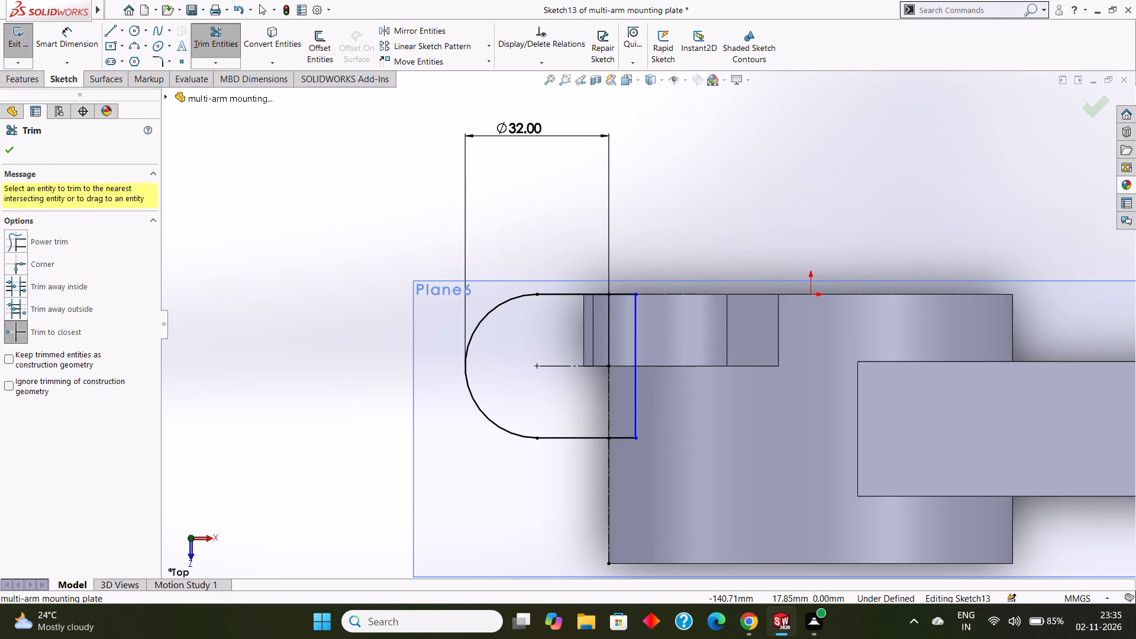
click(11, 151)
Extrude the extended tab profile 16 mm as a mid-plane boss merged with the cylinder.
click(18, 81)
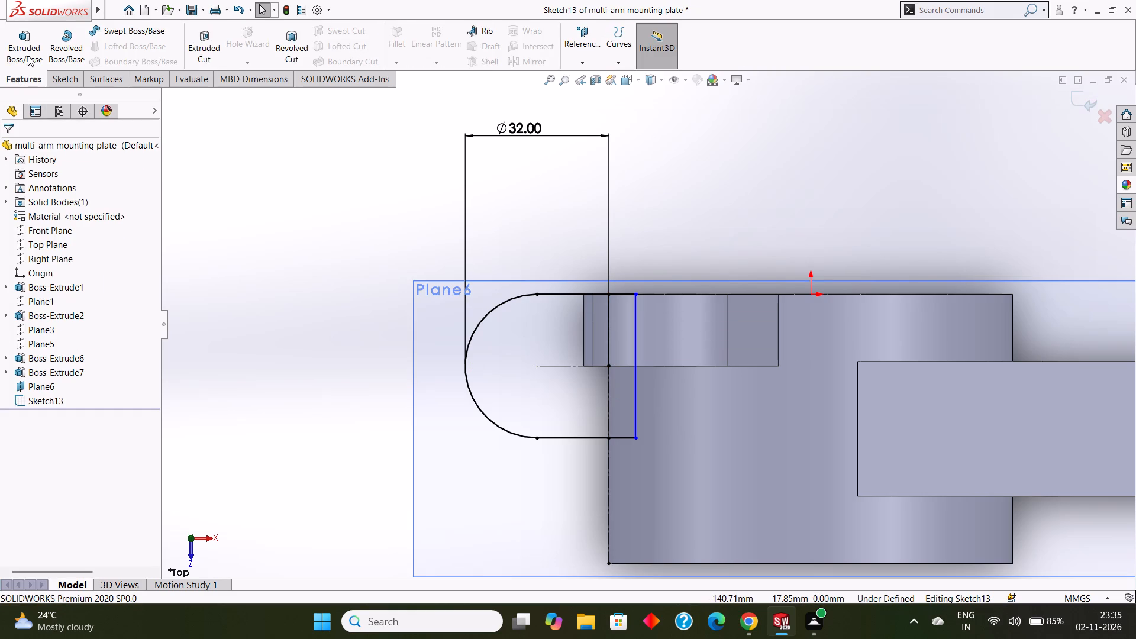
click(28, 53)
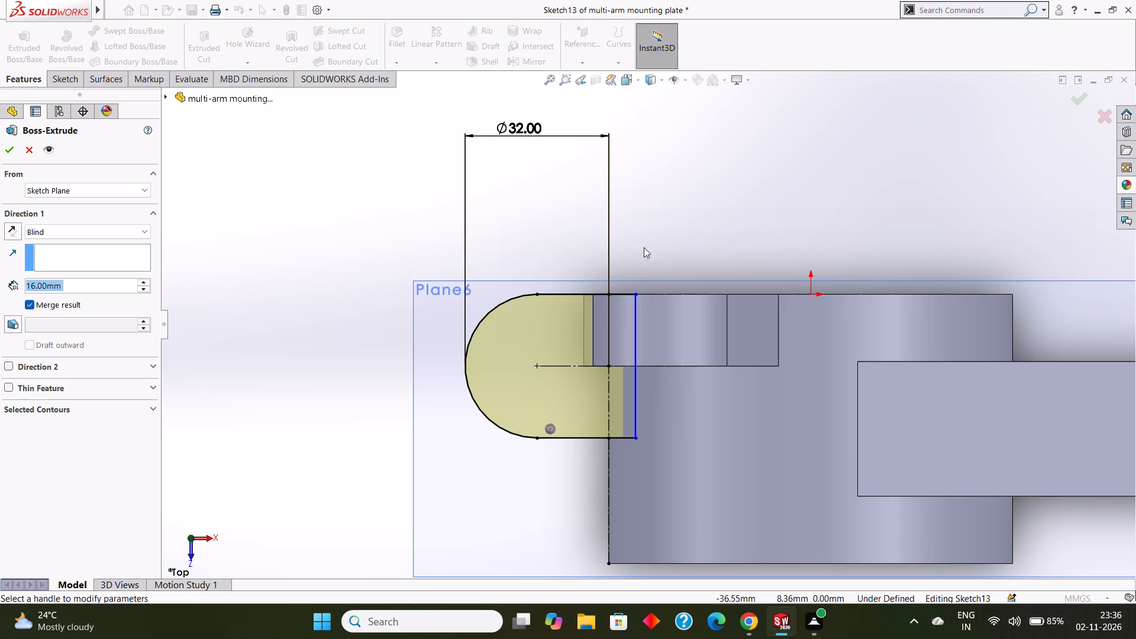
middle_drag(637, 214, 653, 264)
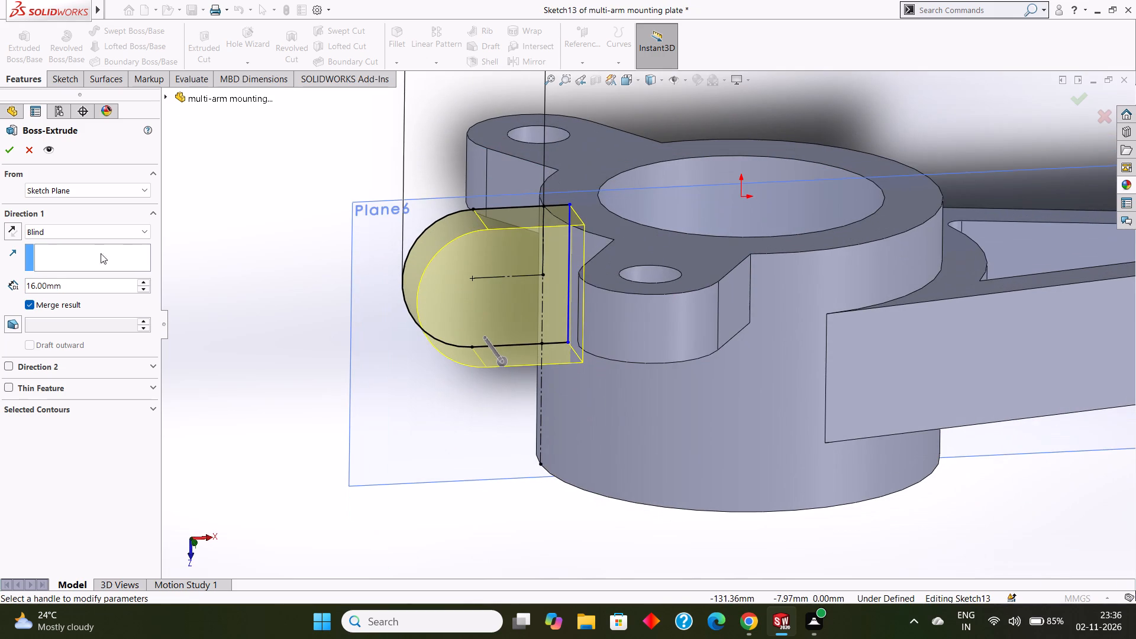
click(49, 232)
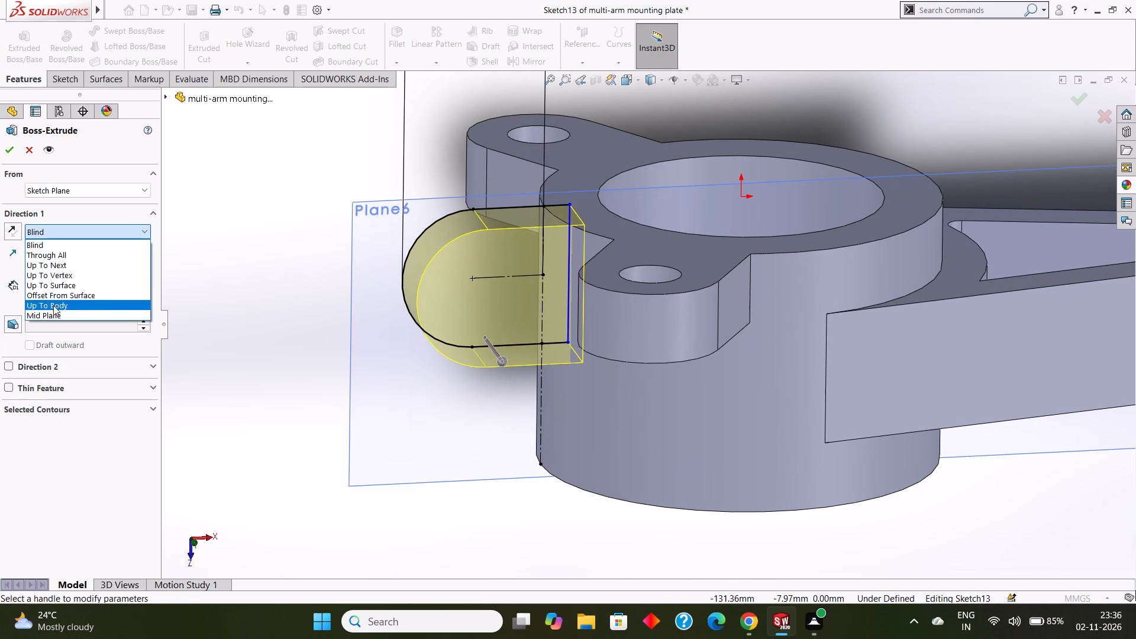
click(55, 311)
click(9, 149)
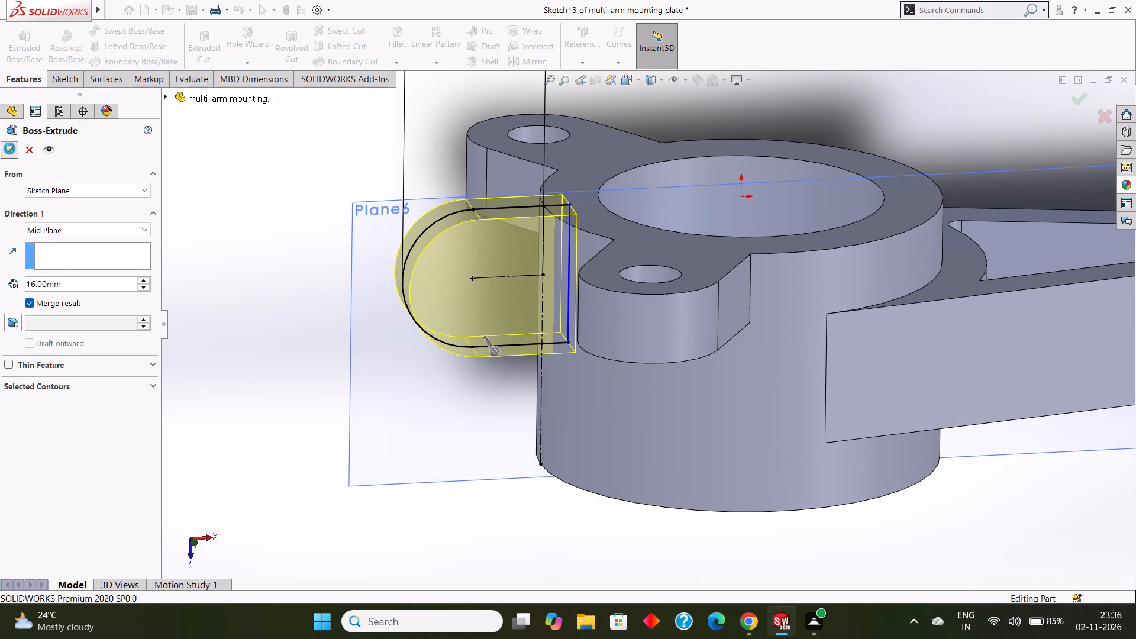
scroll(480, 182, up, 2)
click(805, 159)
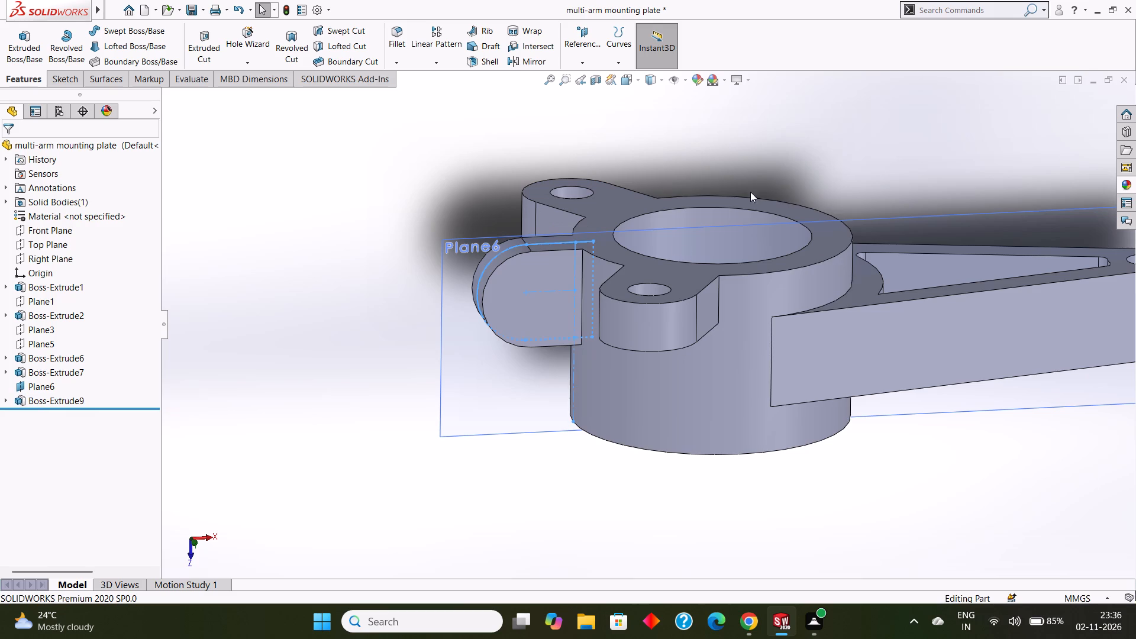
Sketch a circle of radius 7 mm on the tab's flat face, centred on its rounded end.
click(531, 277)
click(579, 241)
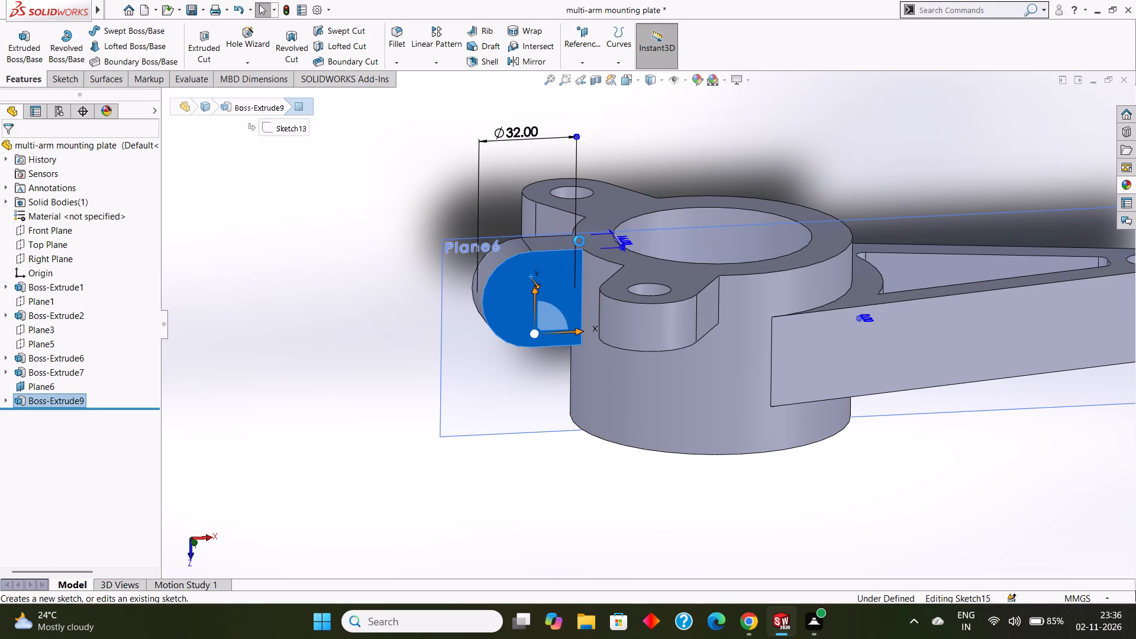
key(ctrl+8)
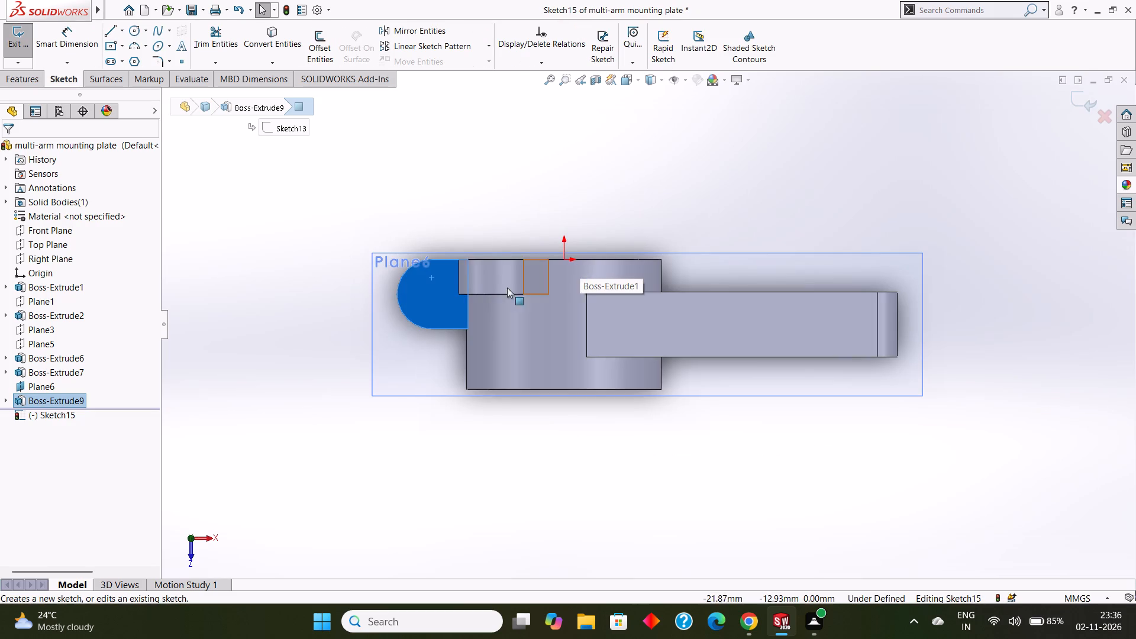
scroll(495, 282, up, 1)
key(Escape)
scroll(464, 283, down, 1)
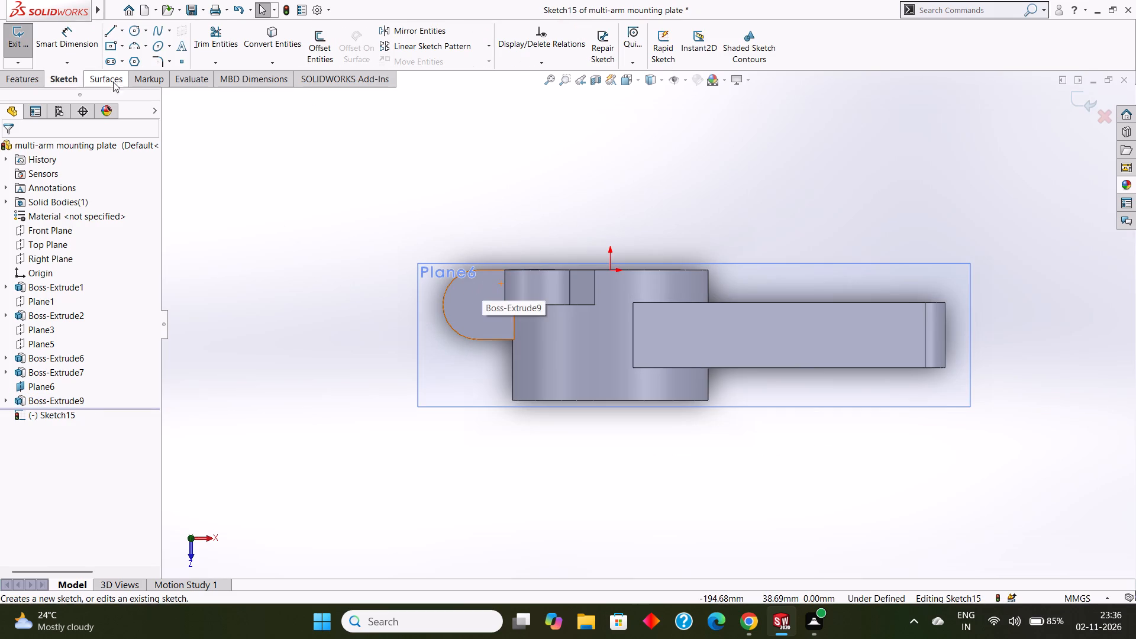
click(133, 30)
scroll(446, 295, down, 2)
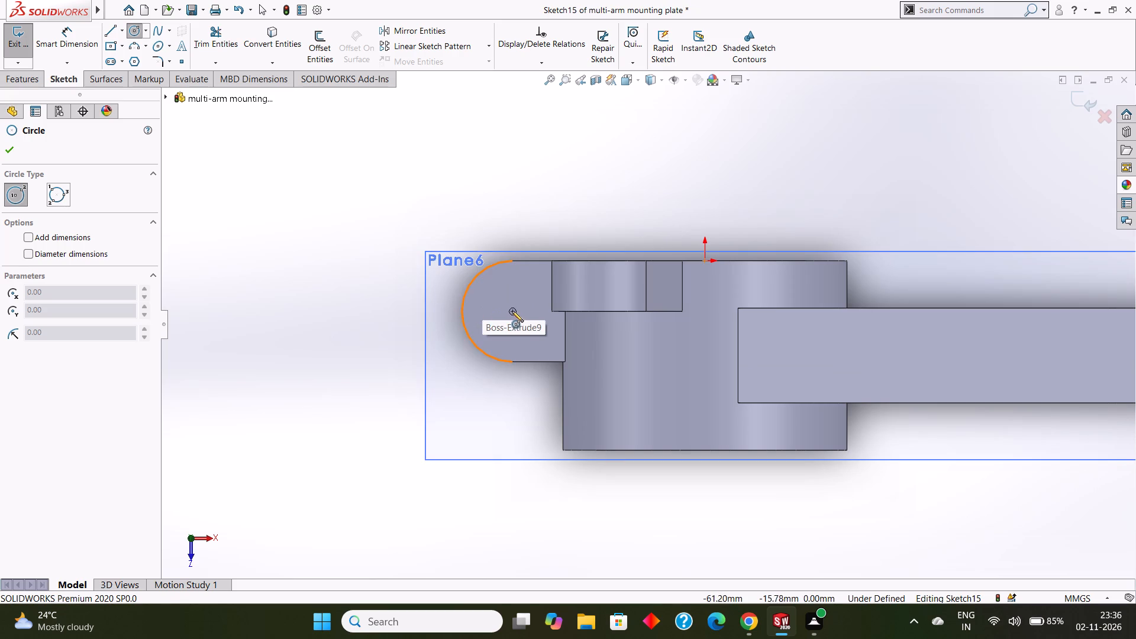
drag(512, 310, 525, 325)
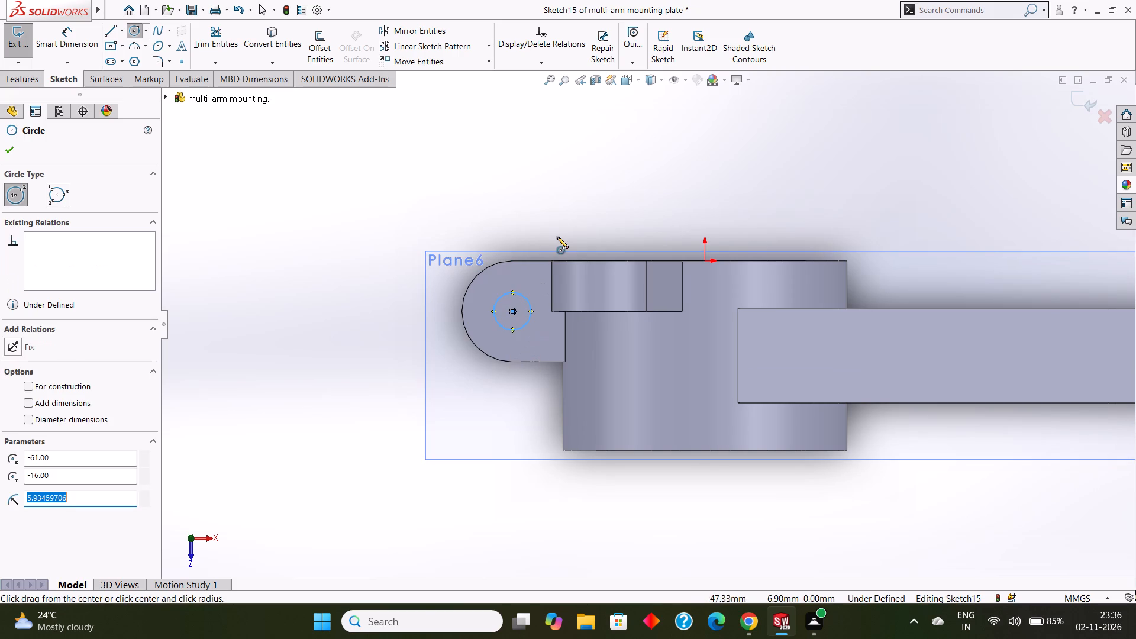
key(BackSpace)
key(7)
key(Return)
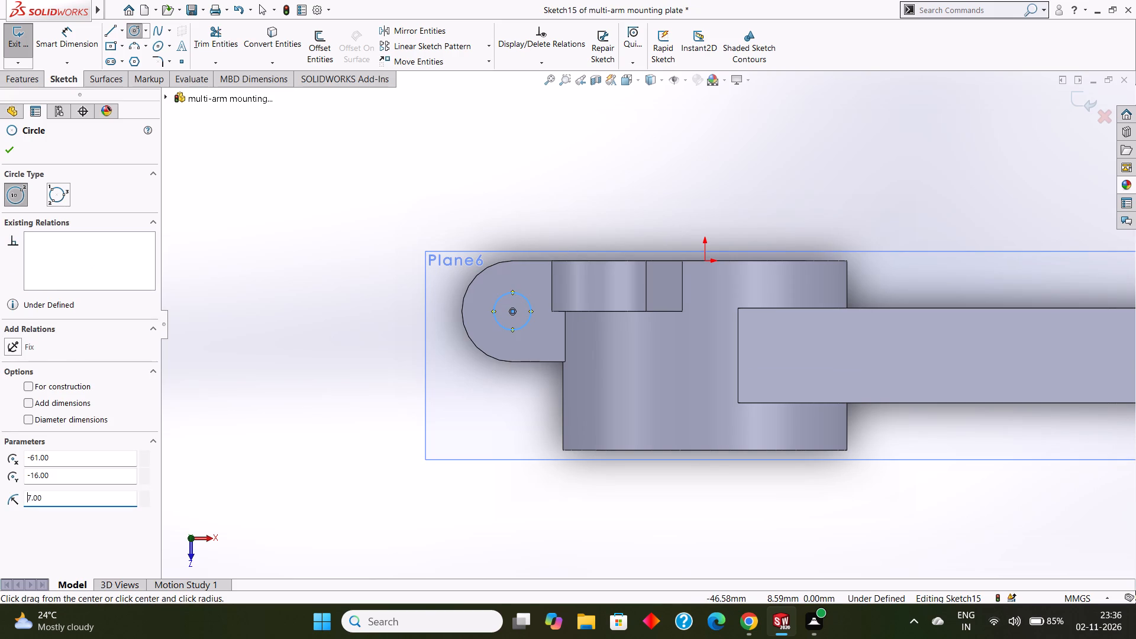
key(Escape)
key(Escape)
key(Escape)
Cut-extrude the circle 16 mm blind through the side tab.
click(34, 83)
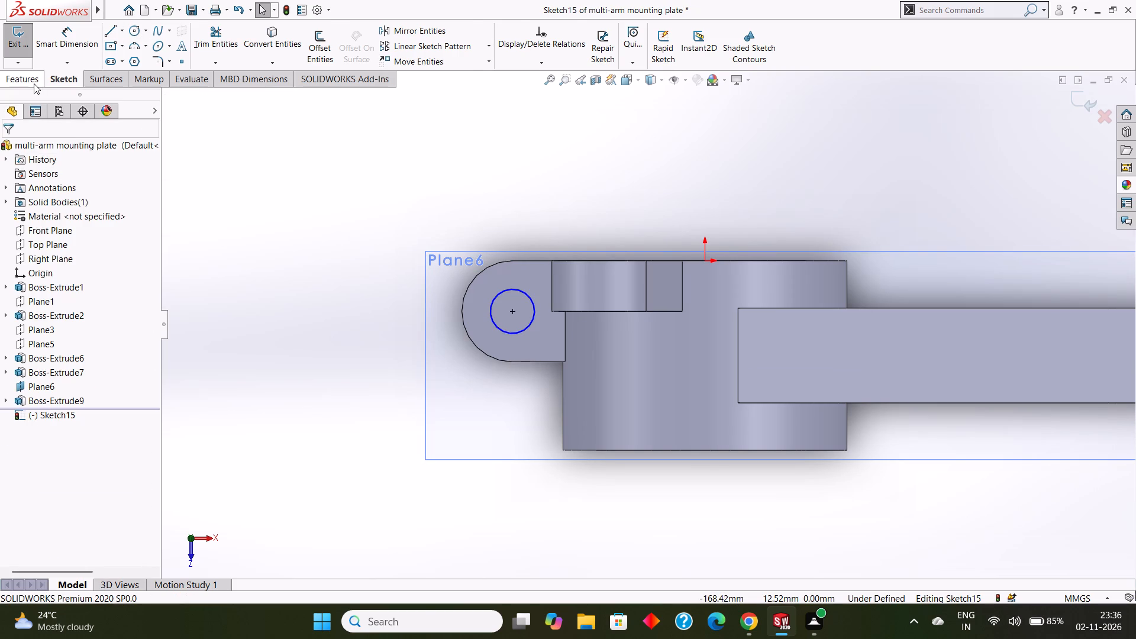
click(191, 51)
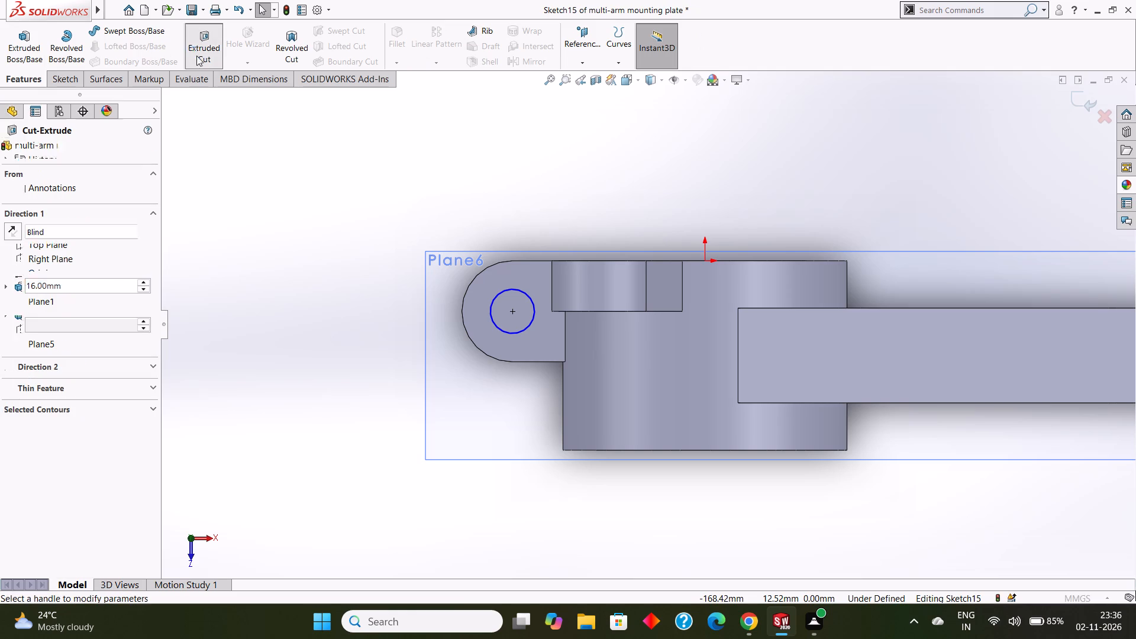
middle_drag(403, 159, 456, 257)
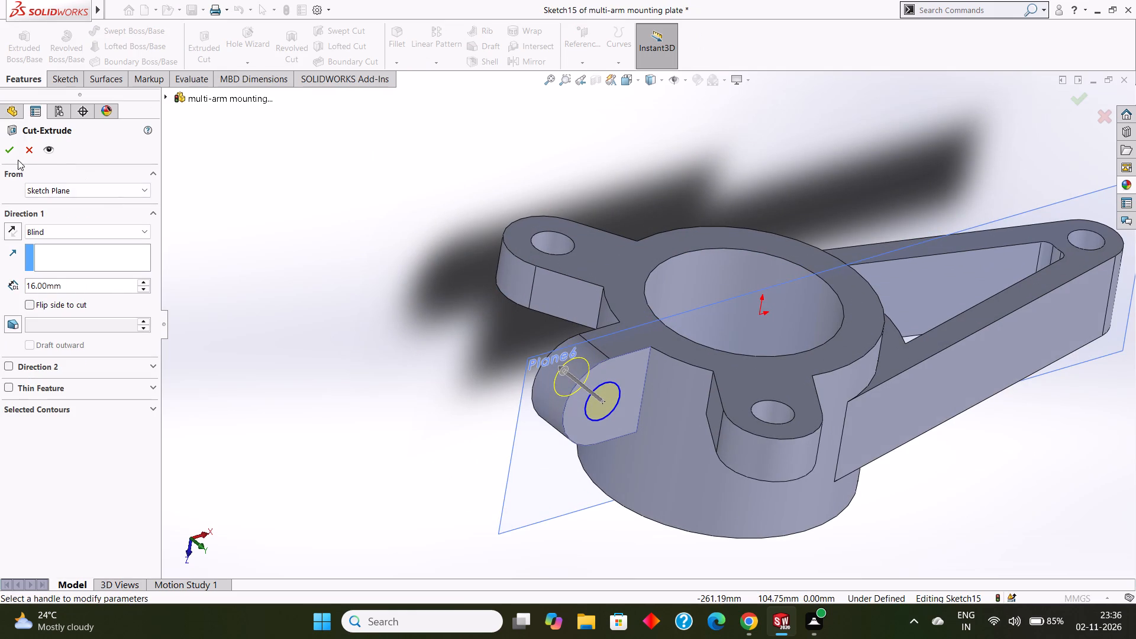
click(12, 156)
click(308, 177)
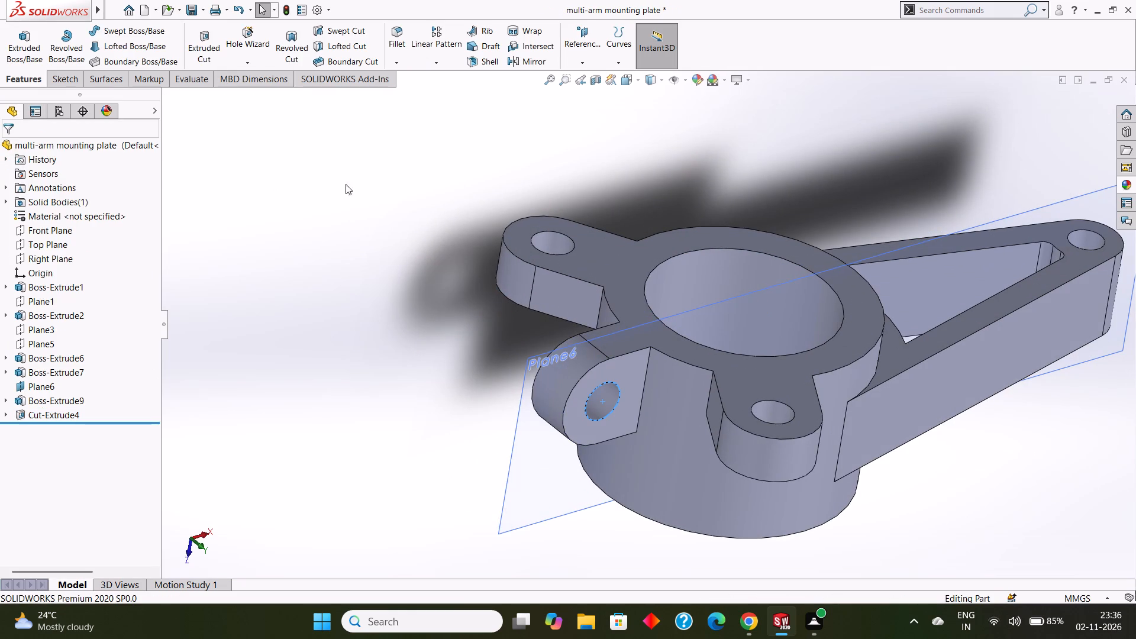
Hide Plane6.
middle_drag(344, 180, 296, 135)
scroll(363, 164, up, 3)
right_click(942, 240)
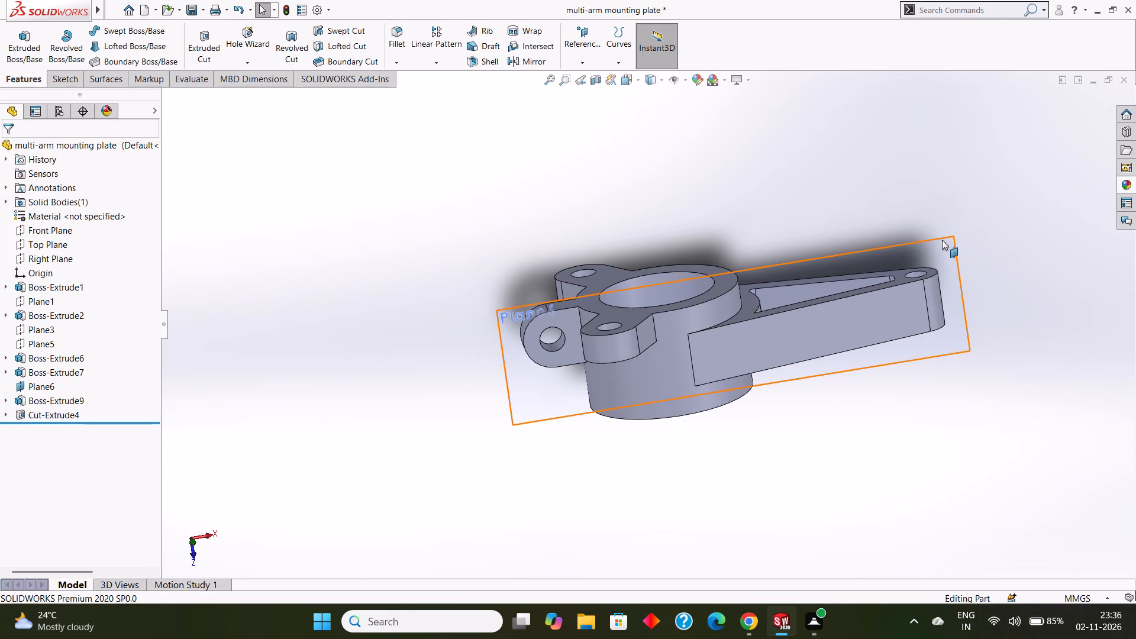
click(985, 221)
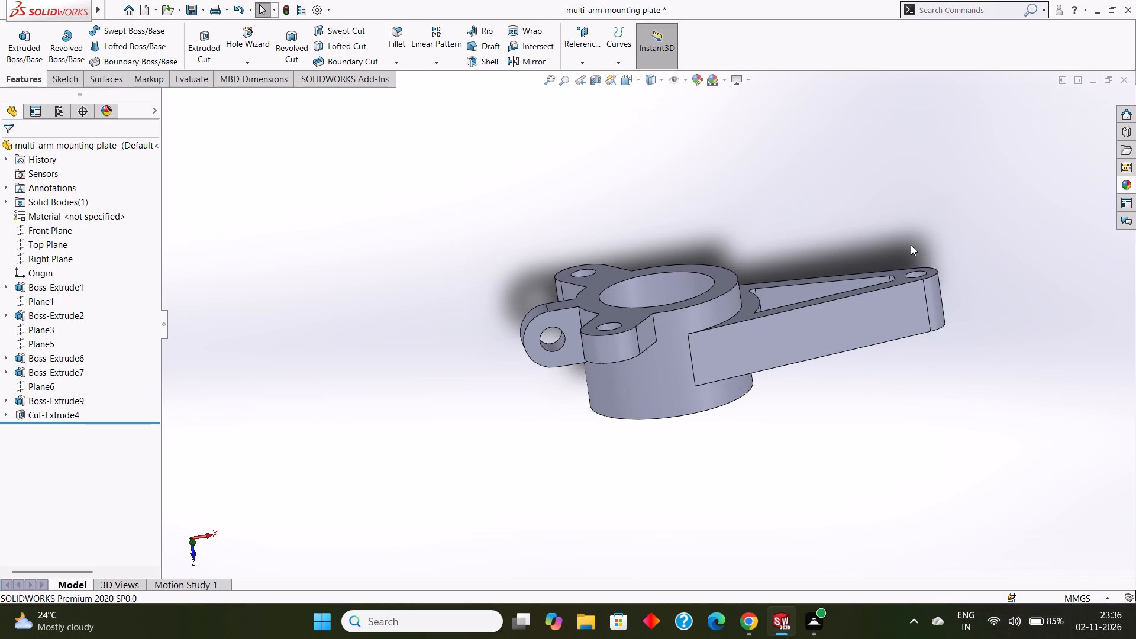
Apply the green appearance to the whole body.
click(1131, 185)
drag(1019, 383, 756, 322)
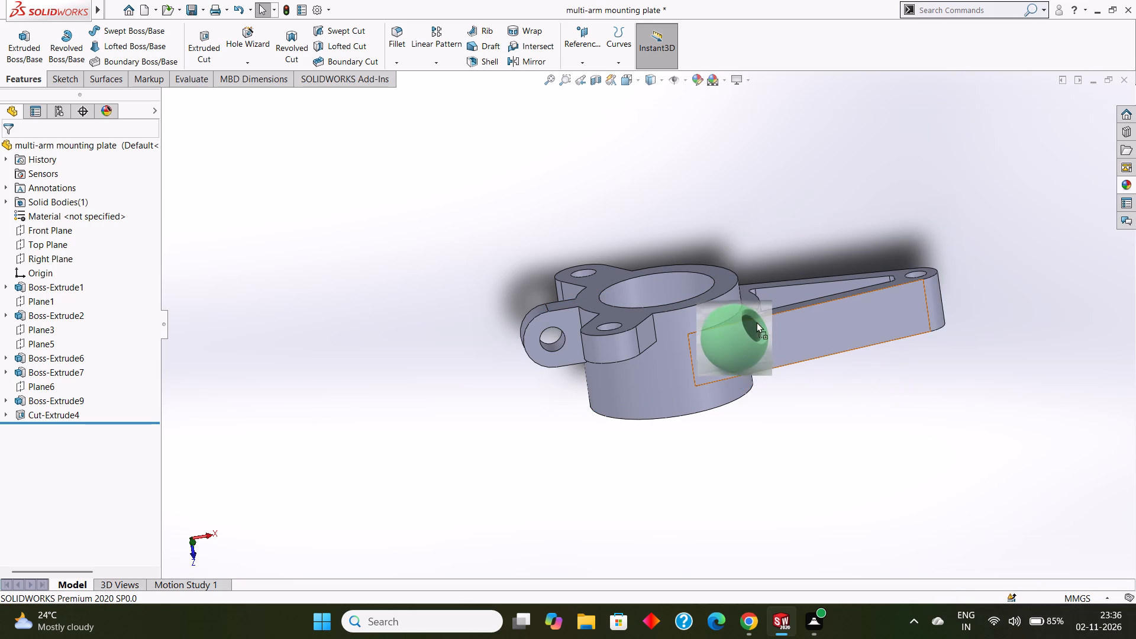
drag(756, 322, 747, 318)
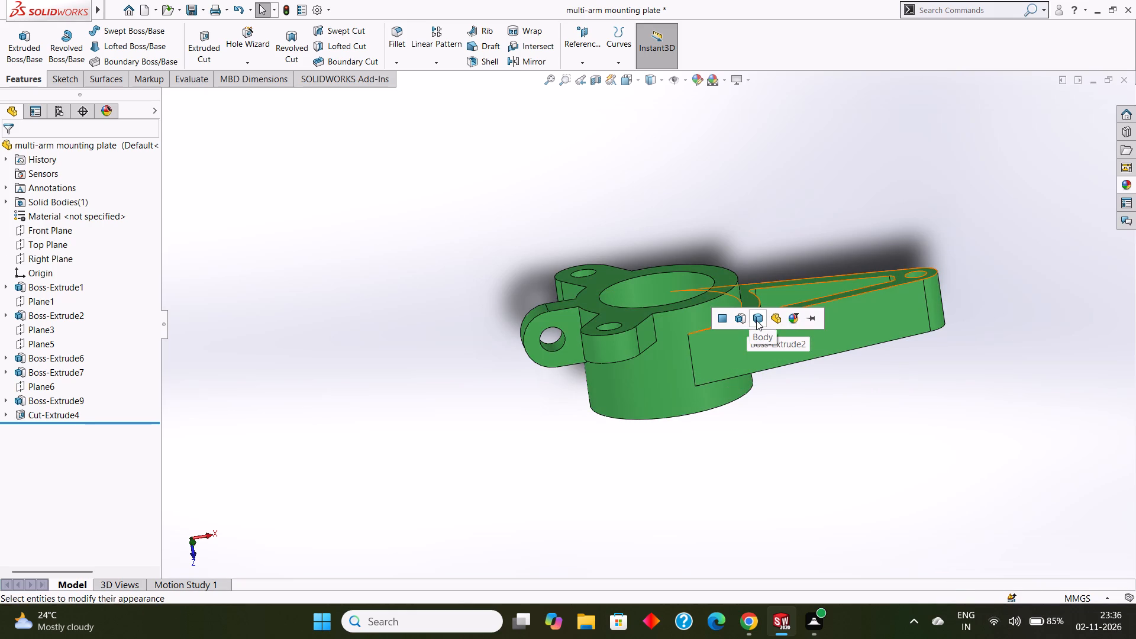
click(756, 320)
click(790, 214)
Save the multi-arm mounting plate part.
scroll(790, 212, up, 1)
middle_drag(790, 212, 825, 253)
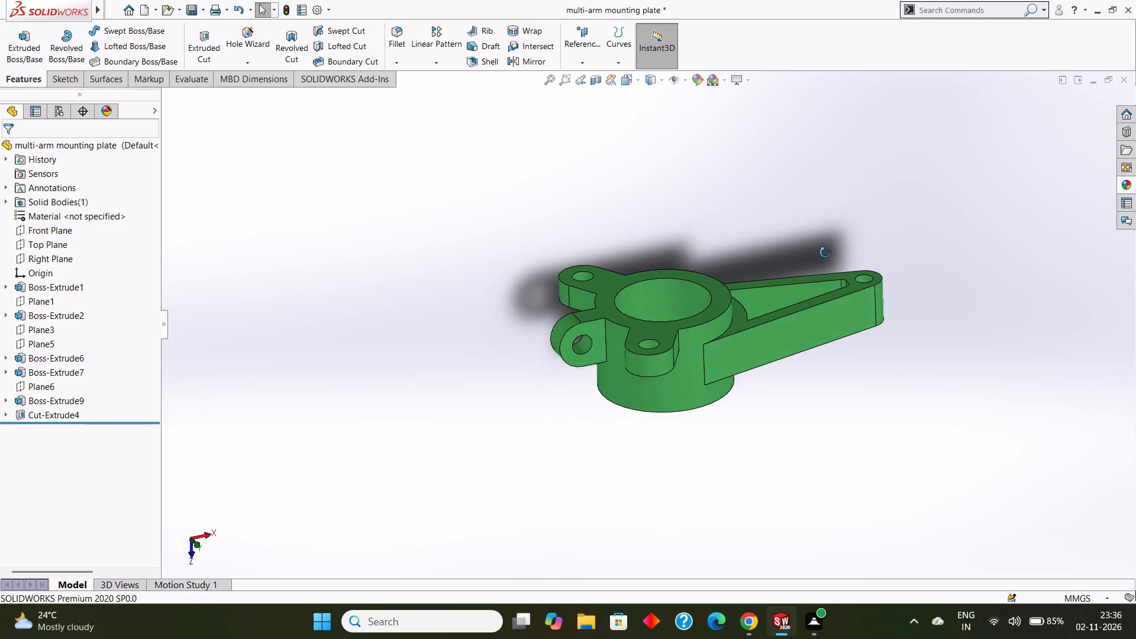
middle_drag(825, 253, 788, 264)
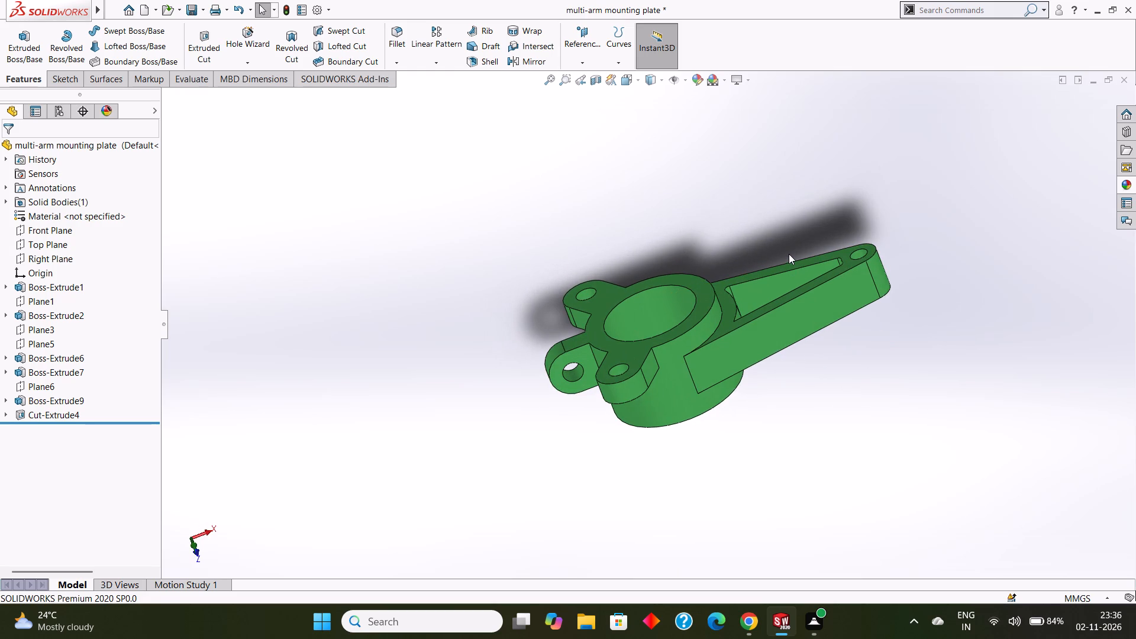
key(ctrl+s)
key(ctrl+s)
key(ctrl+s)
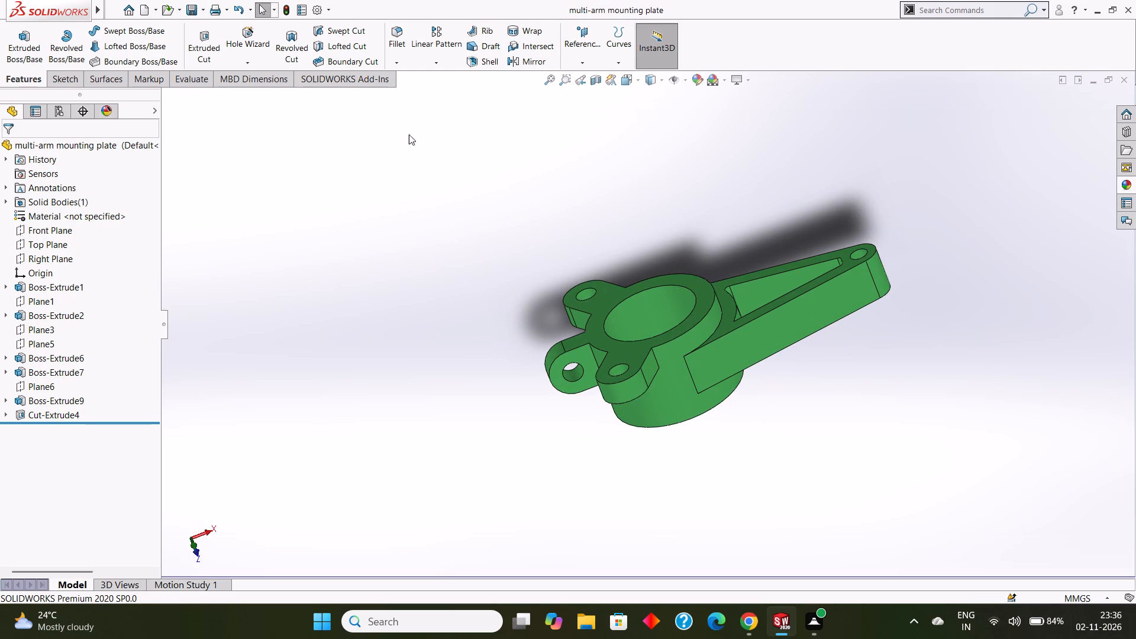
Save a copy of the part as a PDF named multi-arm mounting plate in the tryfuji folder.
click(201, 8)
click(212, 35)
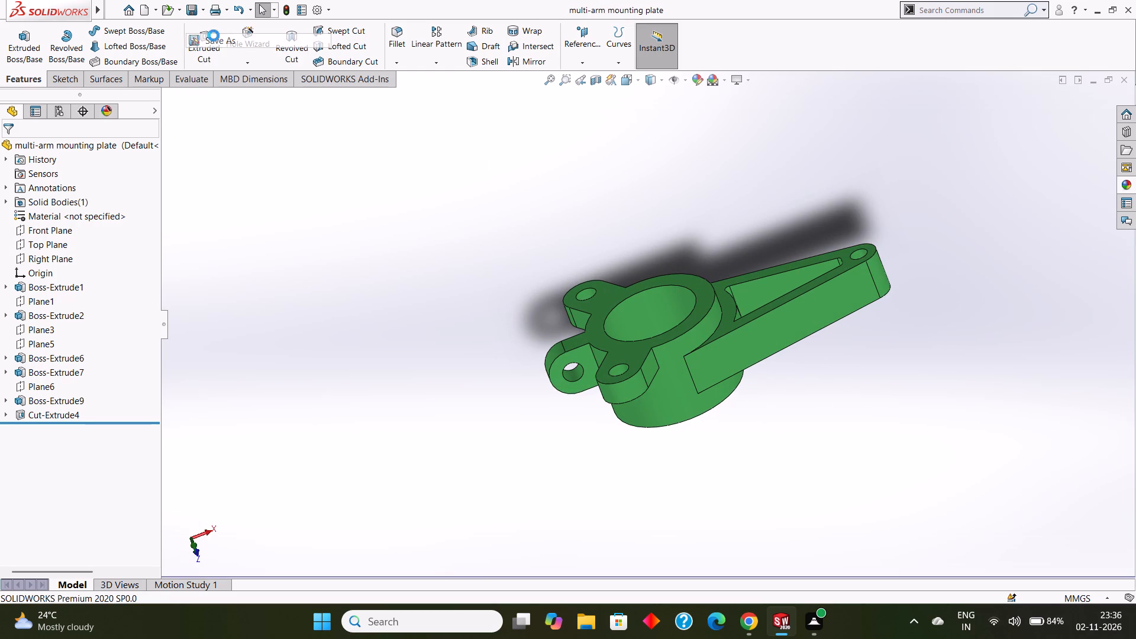
click(708, 357)
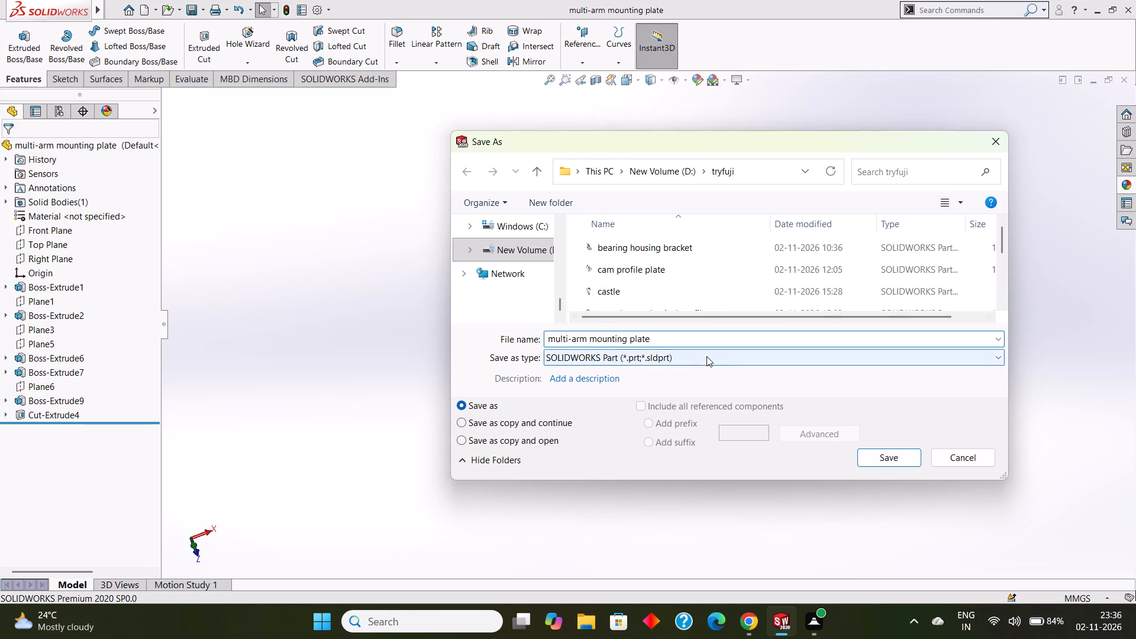
click(674, 88)
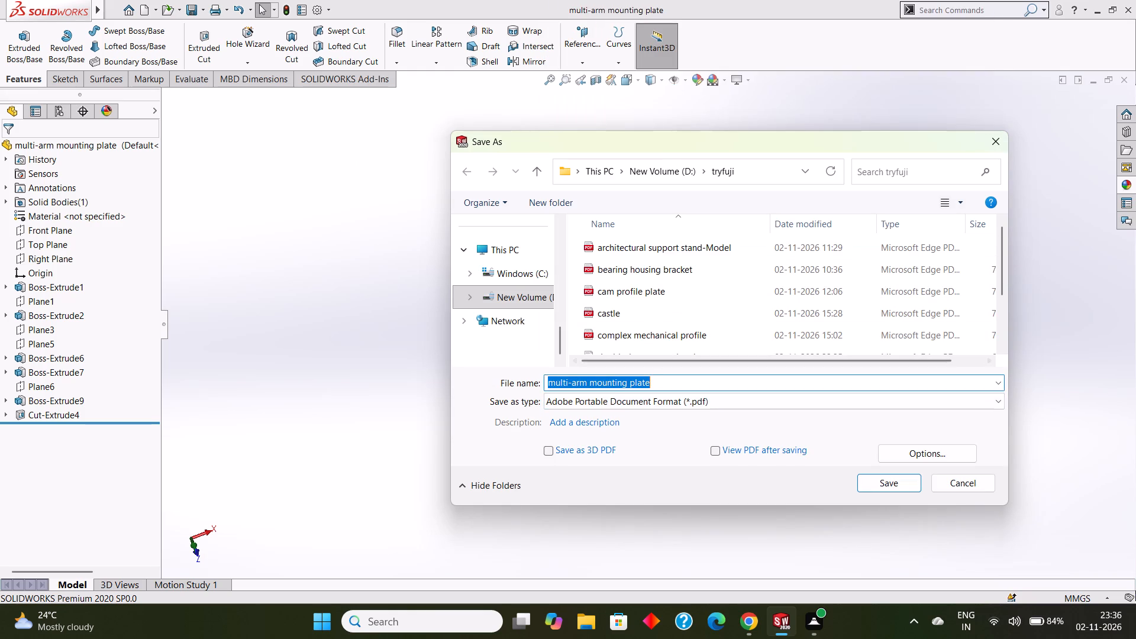
click(663, 382)
click(887, 489)
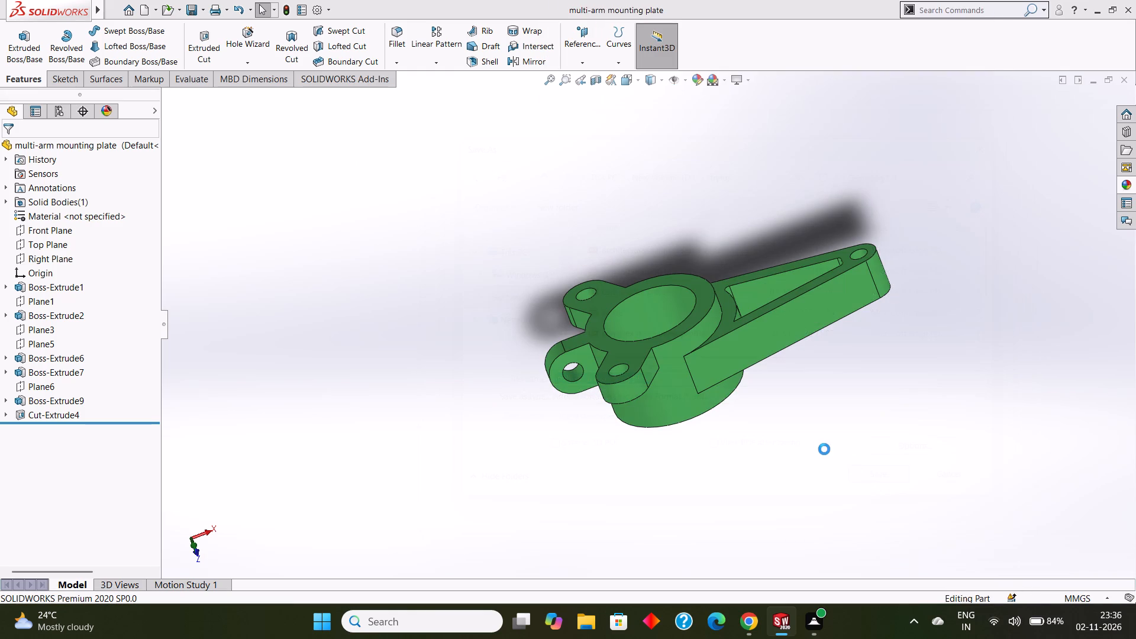